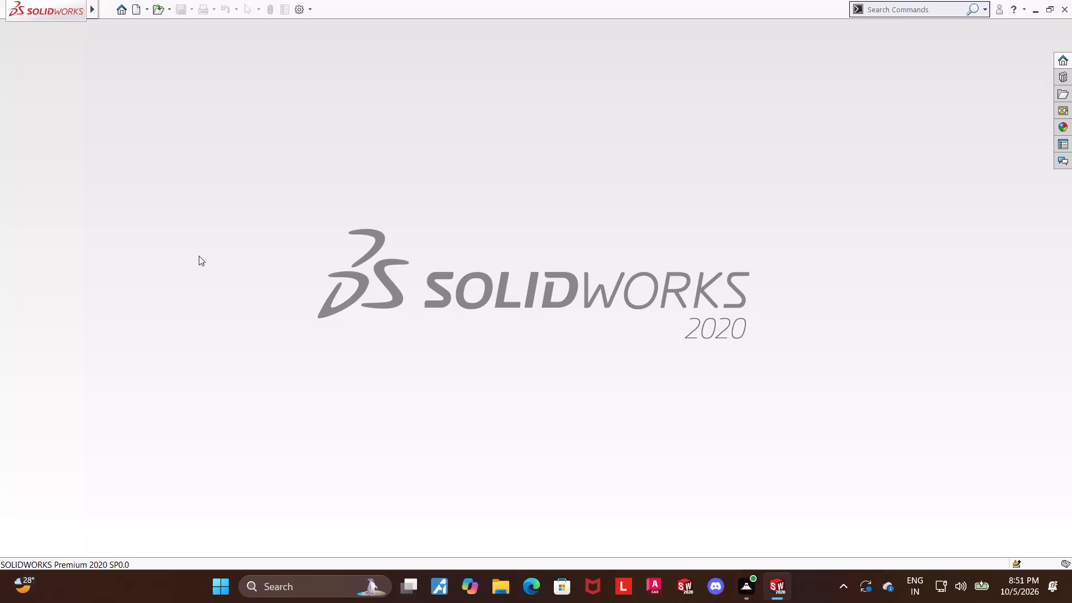
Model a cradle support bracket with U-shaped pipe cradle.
Create a new part document.
{"action": "left_click", "coordinate": [139, 11]}
{"action": "double_click", "coordinate": [252, 279]}
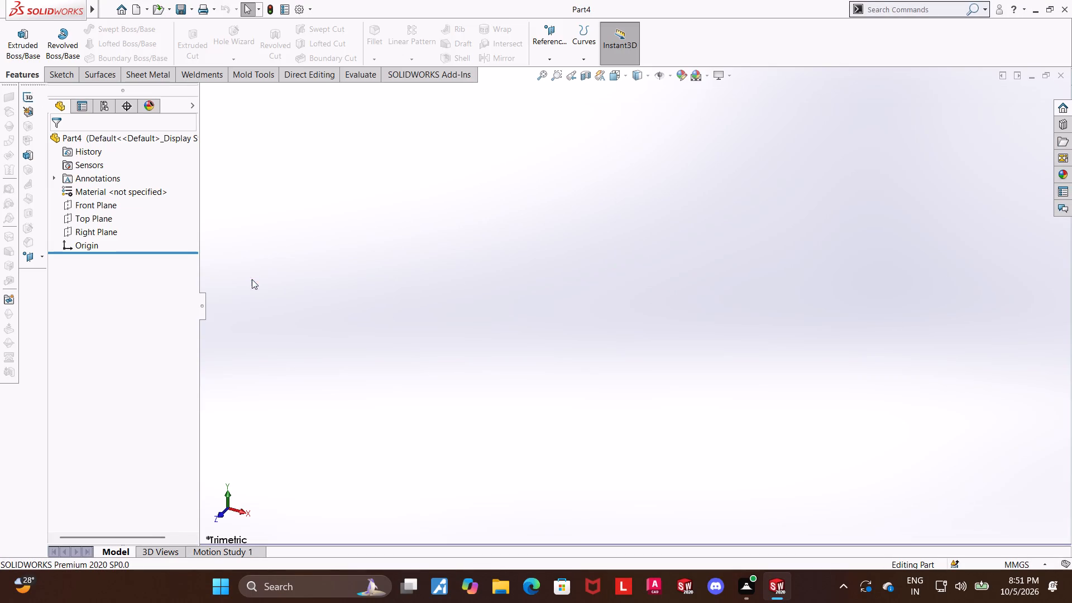
Sketch a corner rectangle about 87 mm by 21 mm on the Front Plane, its bottom edge level with the origin.
{"action": "left_click", "coordinate": [89, 205]}
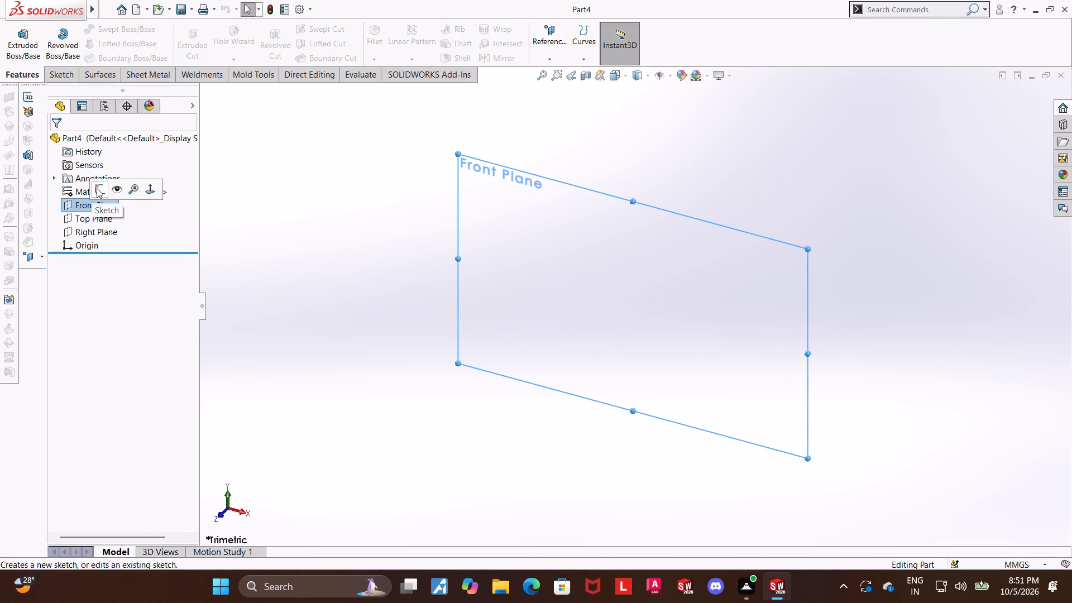
{"action": "left_click", "coordinate": [97, 188]}
{"action": "left_click", "coordinate": [106, 45]}
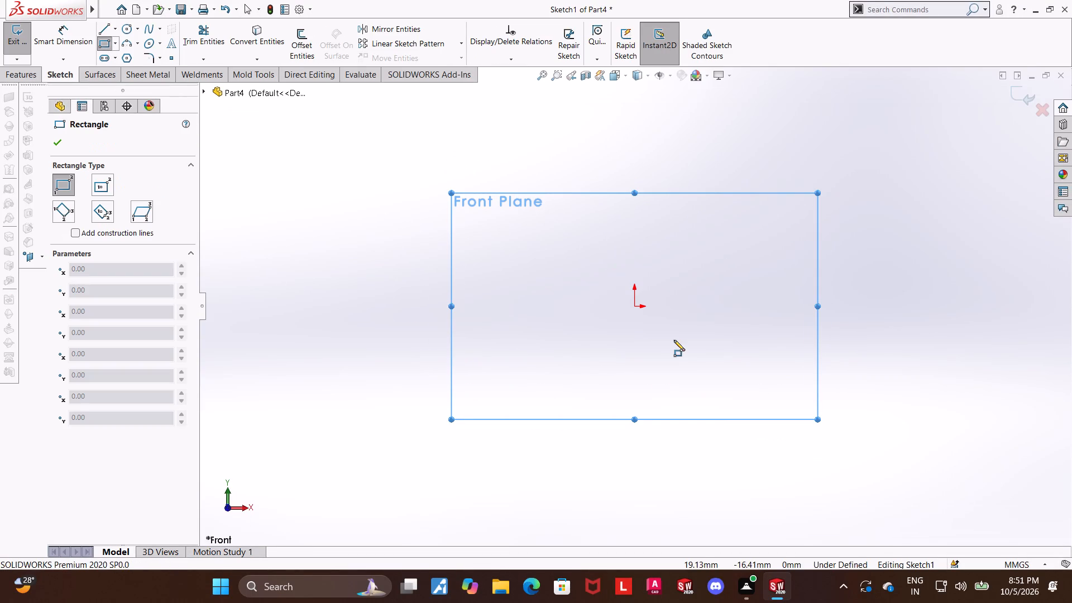
{"action": "left_click", "coordinate": [544, 307]}
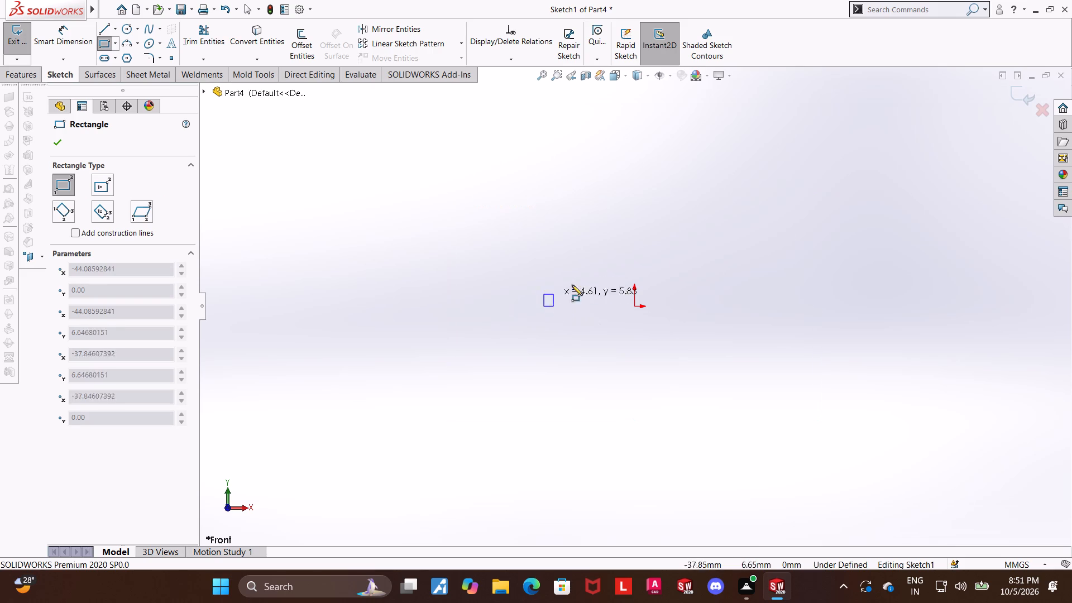
{"action": "left_click", "coordinate": [724, 263]}
{"action": "key", "text": "Escape"}
{"action": "key", "text": "Escape"}
{"action": "key", "text": "Escape"}
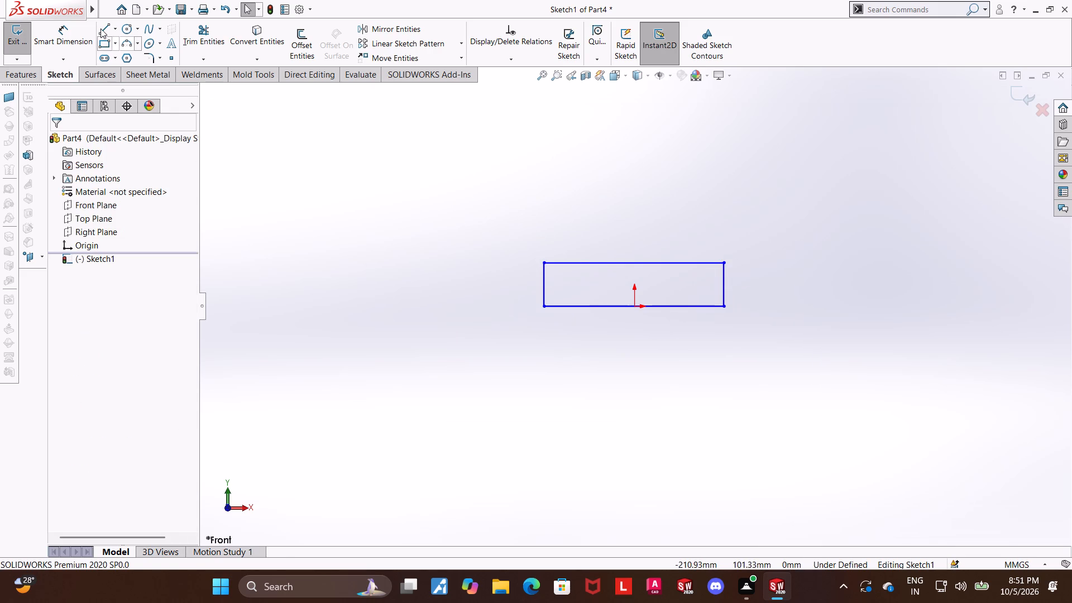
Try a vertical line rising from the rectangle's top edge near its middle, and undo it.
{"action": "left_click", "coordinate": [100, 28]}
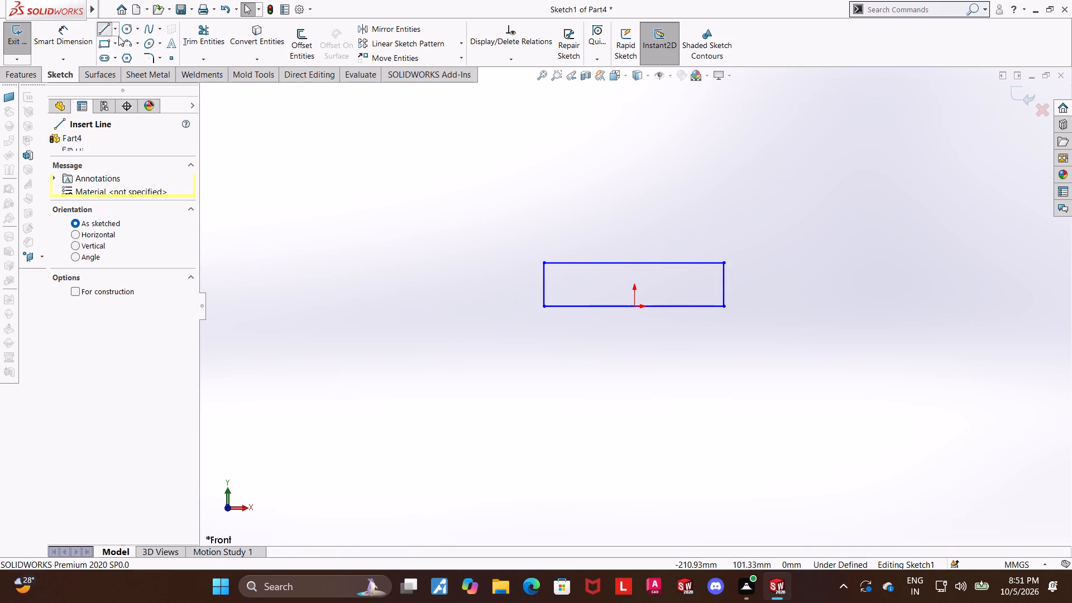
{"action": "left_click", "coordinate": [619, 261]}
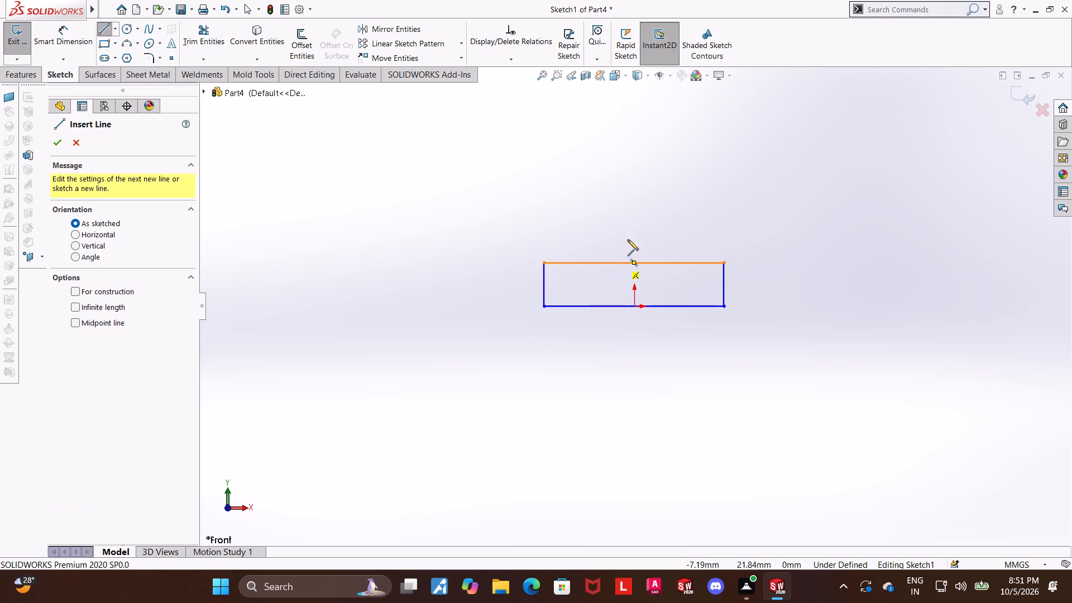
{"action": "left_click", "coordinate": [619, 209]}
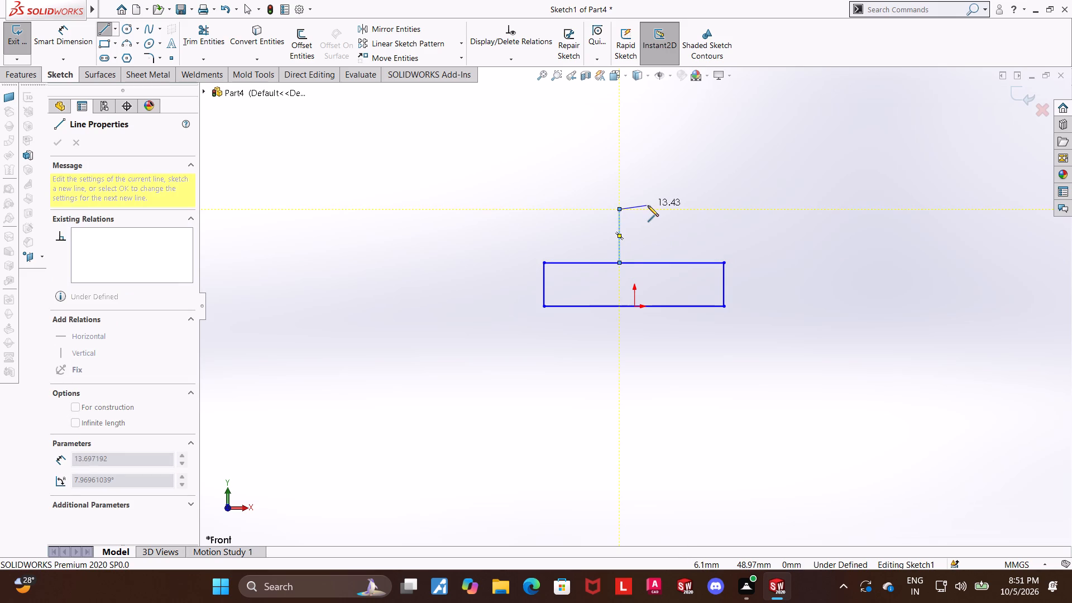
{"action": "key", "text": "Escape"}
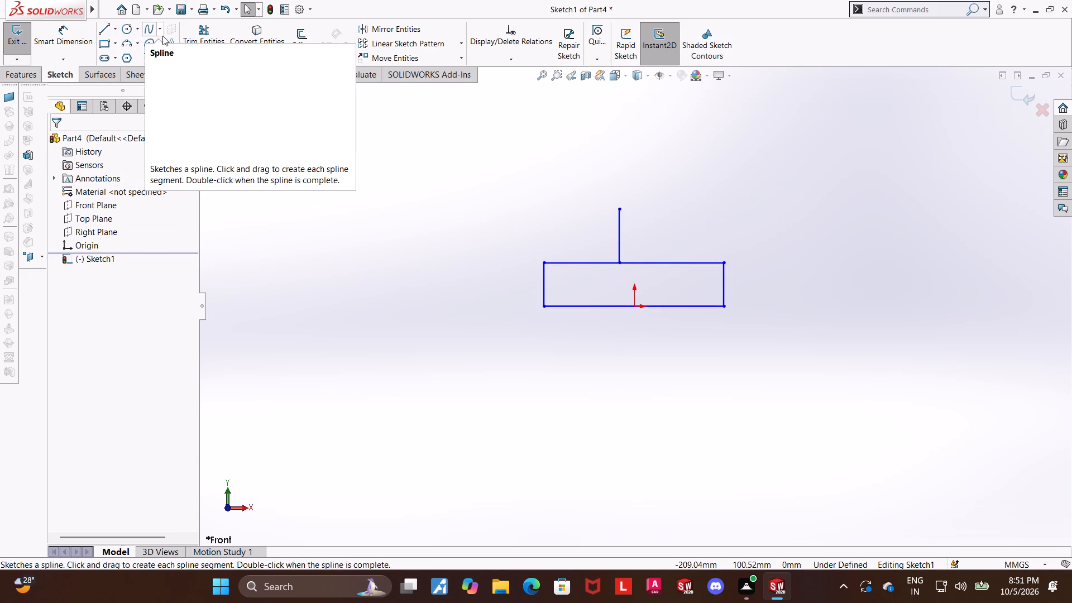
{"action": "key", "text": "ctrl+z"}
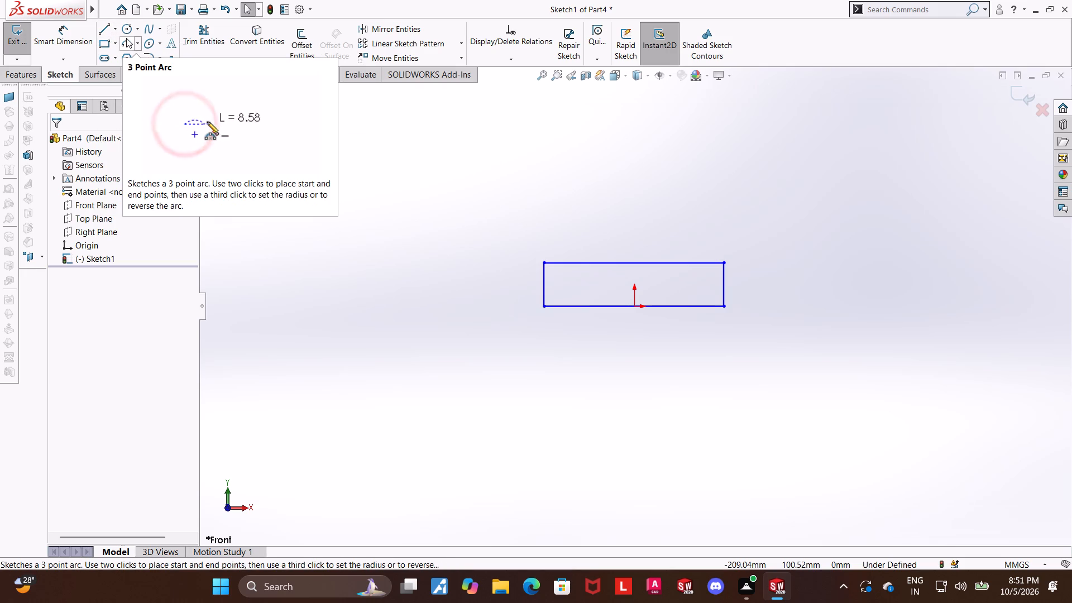
Sketch a three-point semicircular arc of about 19.5 mm radius above the rectangle, opening upward.
{"action": "left_click", "coordinate": [126, 38]}
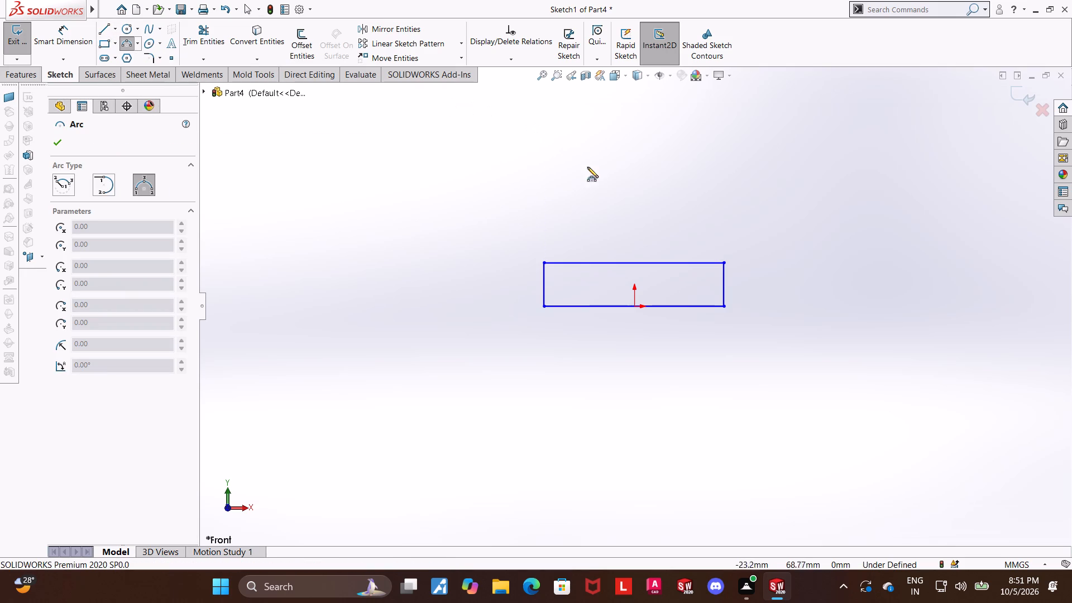
{"action": "left_click", "coordinate": [591, 185]}
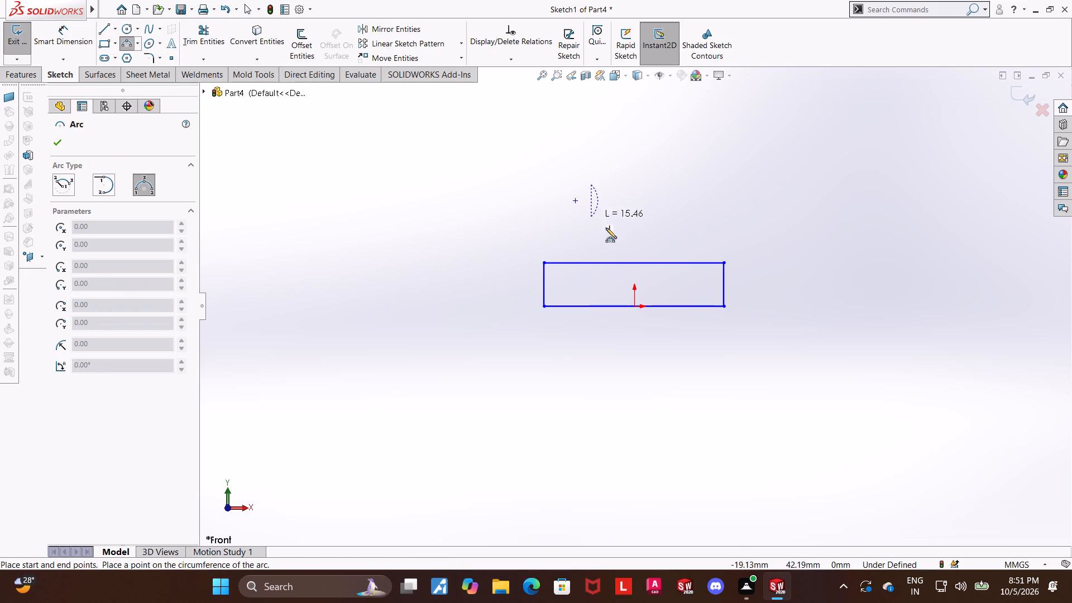
{"action": "left_click", "coordinate": [672, 185]}
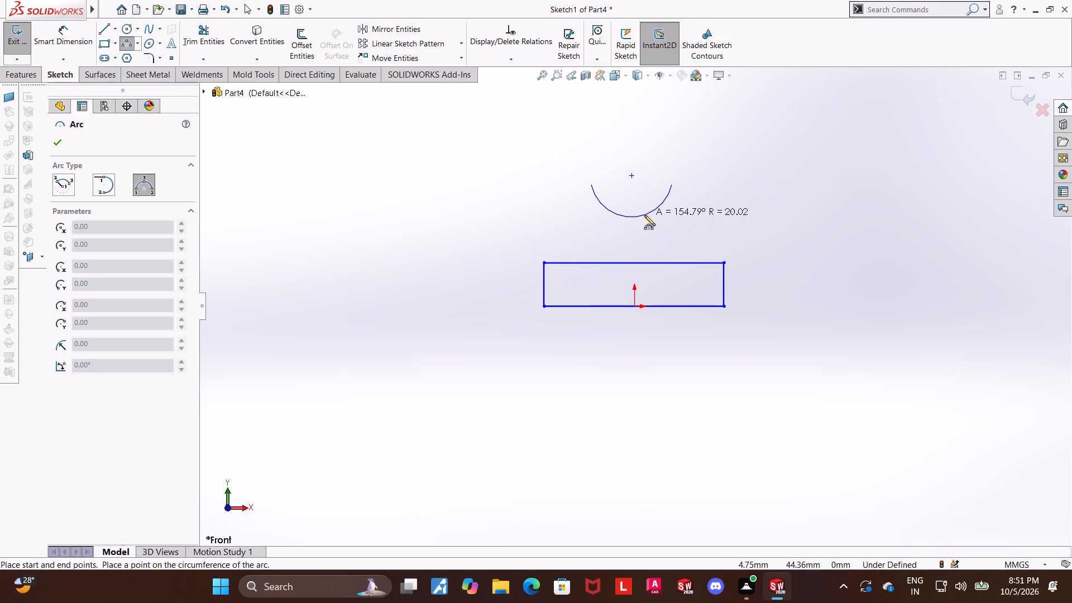
{"action": "left_click", "coordinate": [644, 221]}
{"action": "key", "text": "Escape"}
{"action": "key", "text": "Escape"}
{"action": "key", "text": "Escape"}
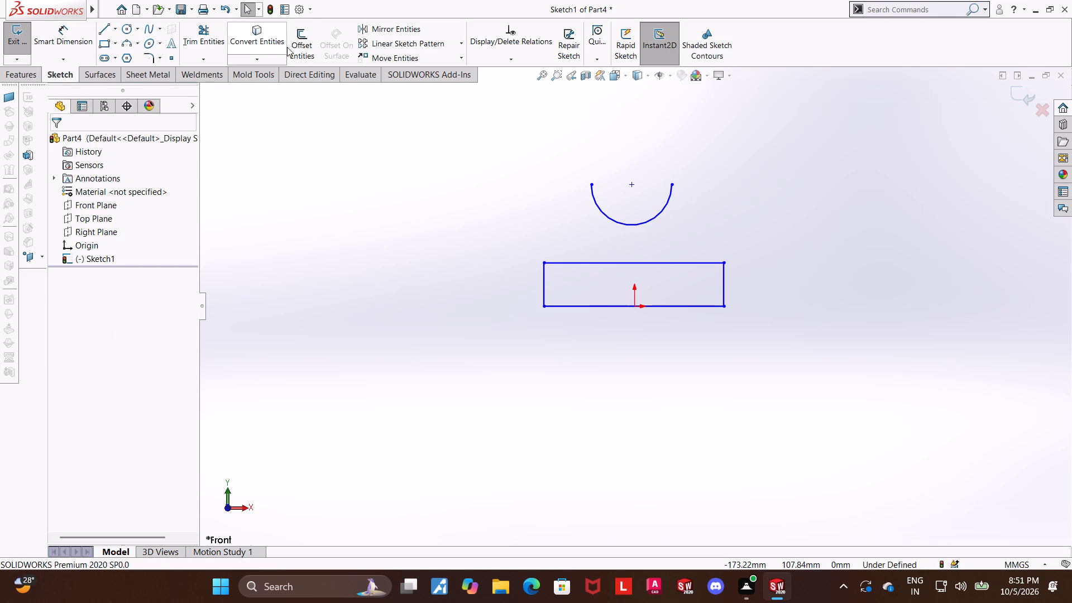
Offset the semicircular arc outward by 8 mm.
{"action": "left_click", "coordinate": [308, 38]}
{"action": "left_click", "coordinate": [597, 209]}
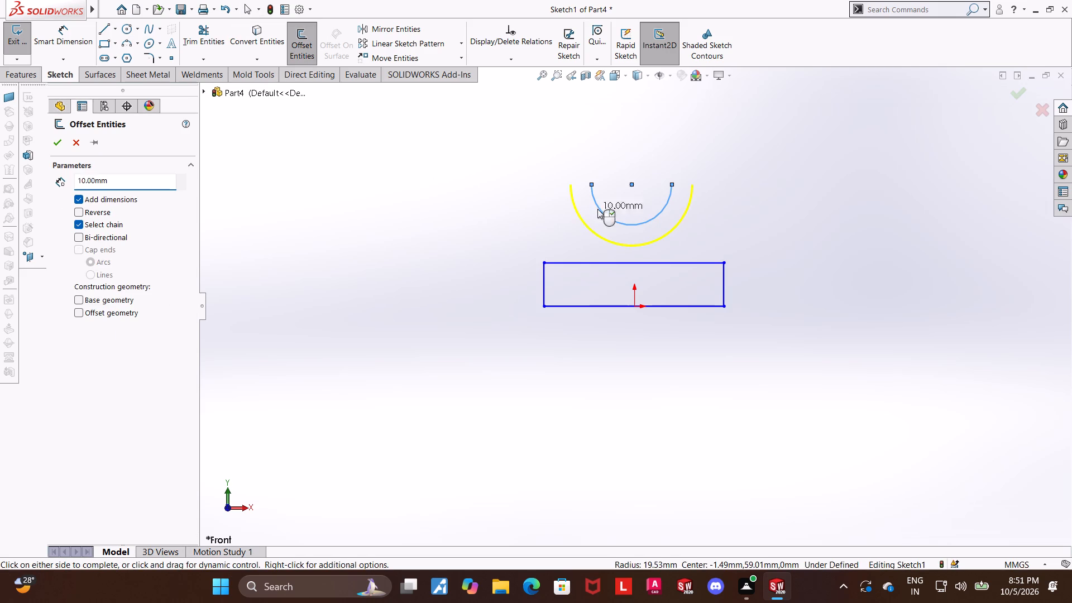
{"action": "key", "text": "8"}
{"action": "key", "text": "Return"}
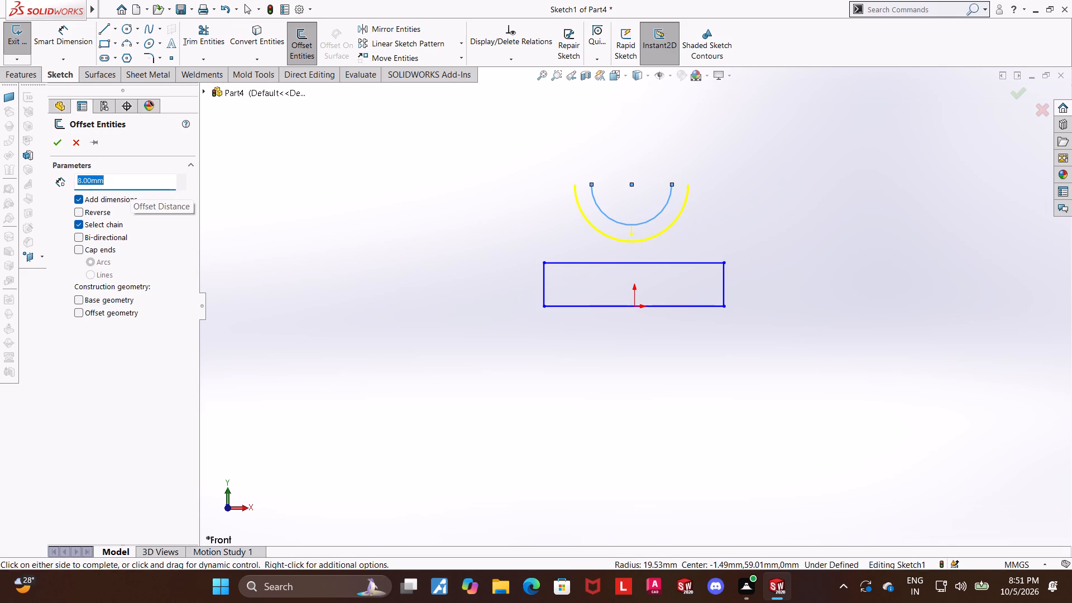
{"action": "left_click", "coordinate": [55, 143]}
{"action": "left_click", "coordinate": [331, 280]}
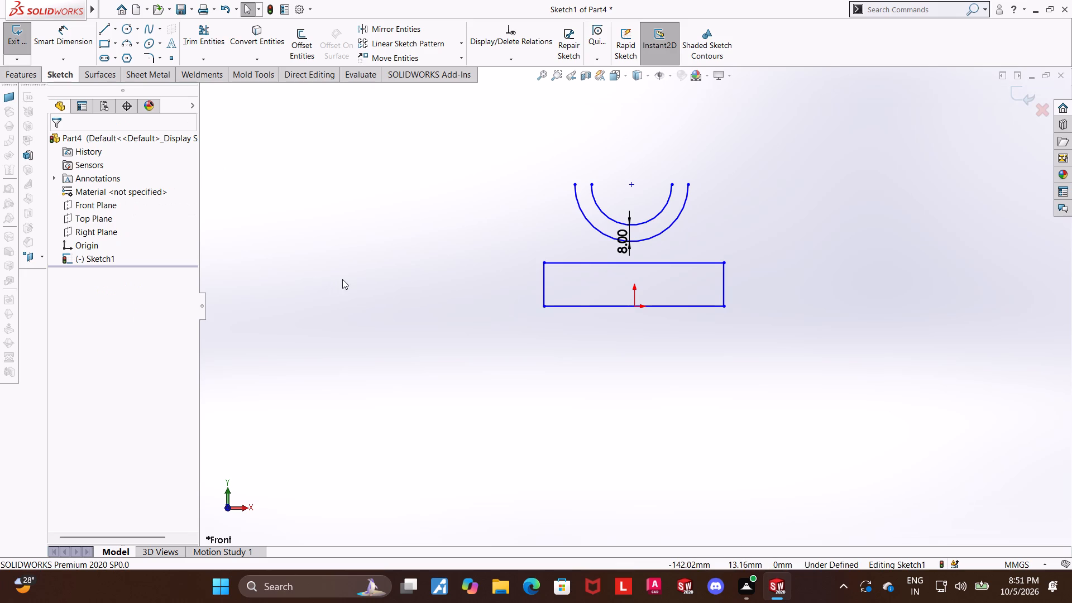
{"action": "key", "text": "Escape"}
{"action": "key", "text": "Escape"}
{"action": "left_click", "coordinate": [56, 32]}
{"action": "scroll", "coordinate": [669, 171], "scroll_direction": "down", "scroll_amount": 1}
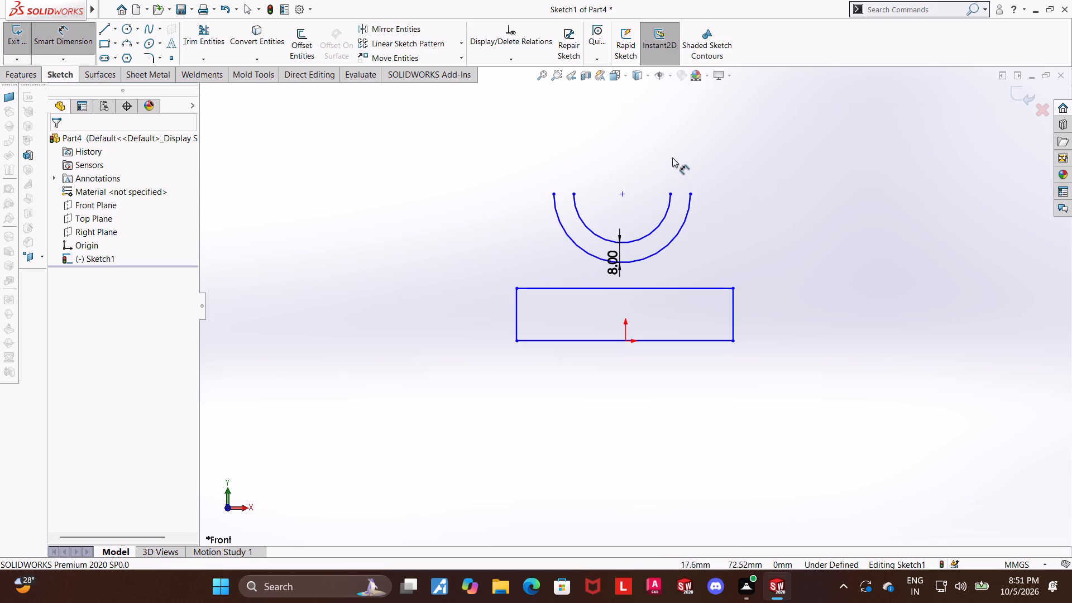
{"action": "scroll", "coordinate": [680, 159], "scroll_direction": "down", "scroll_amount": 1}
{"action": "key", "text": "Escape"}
Close both open ends of the two concentric arcs with short horizontal lines.
{"action": "left_click", "coordinate": [106, 27]}
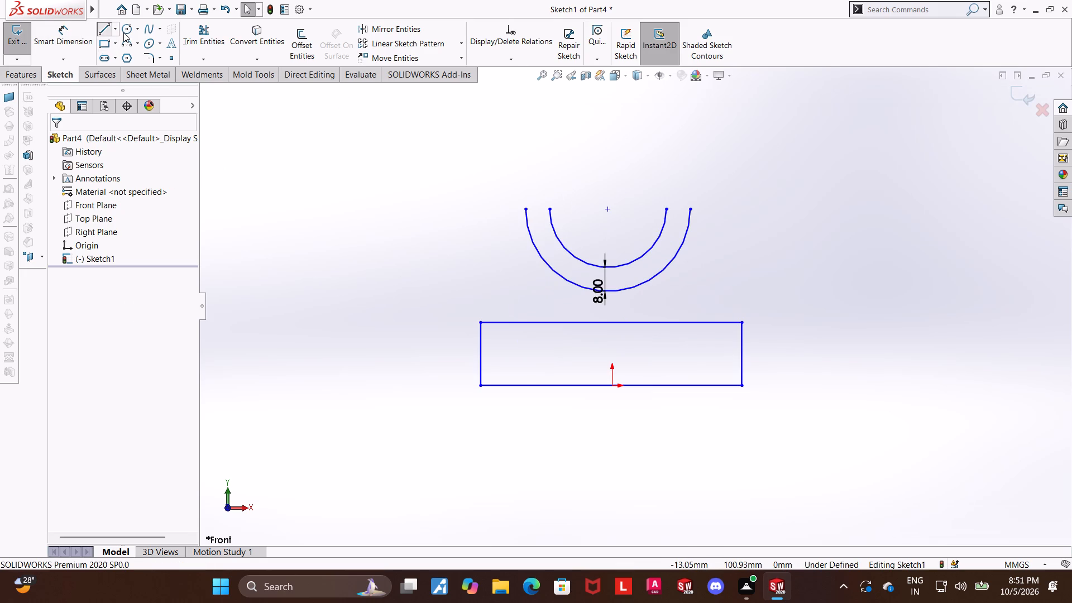
{"action": "left_click", "coordinate": [527, 210]}
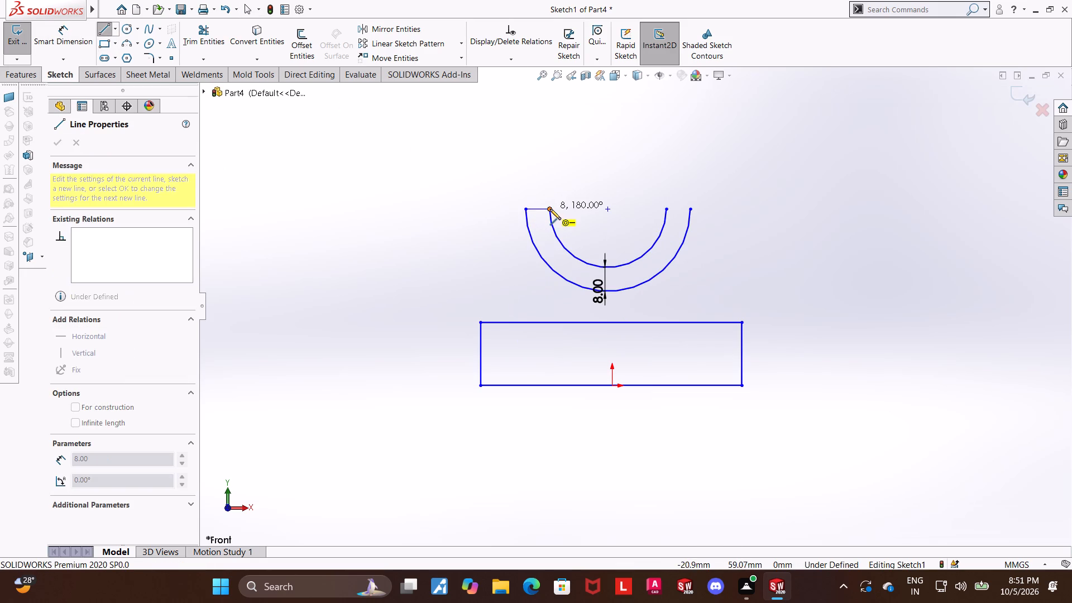
{"action": "left_click", "coordinate": [550, 209]}
{"action": "key", "text": "Escape"}
{"action": "key", "text": "Escape"}
{"action": "key", "text": "Escape"}
{"action": "left_click", "coordinate": [104, 27]}
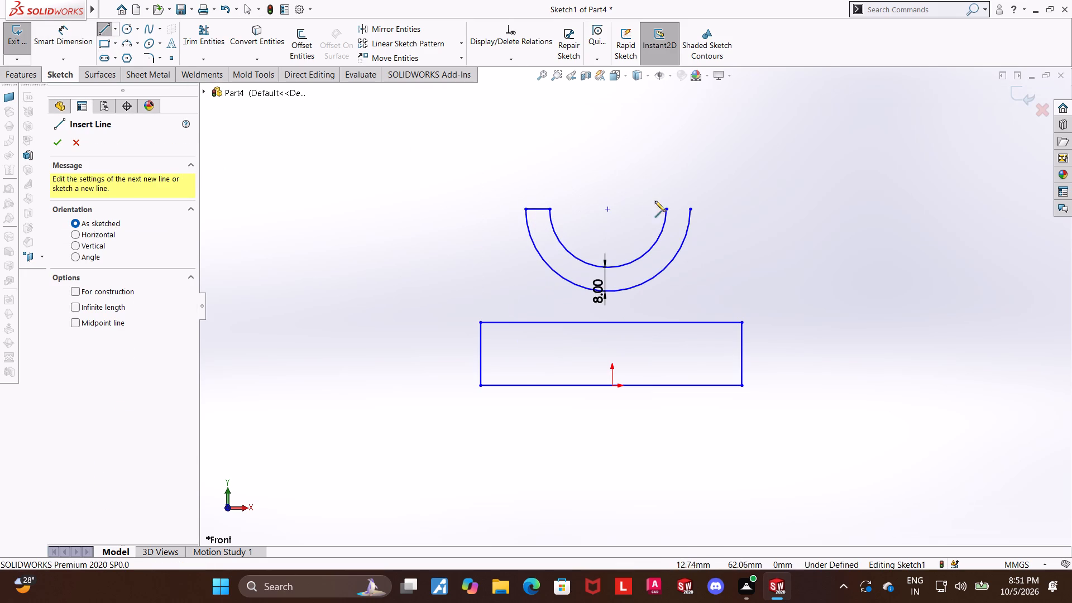
{"action": "left_click", "coordinate": [669, 209]}
{"action": "left_click", "coordinate": [691, 209]}
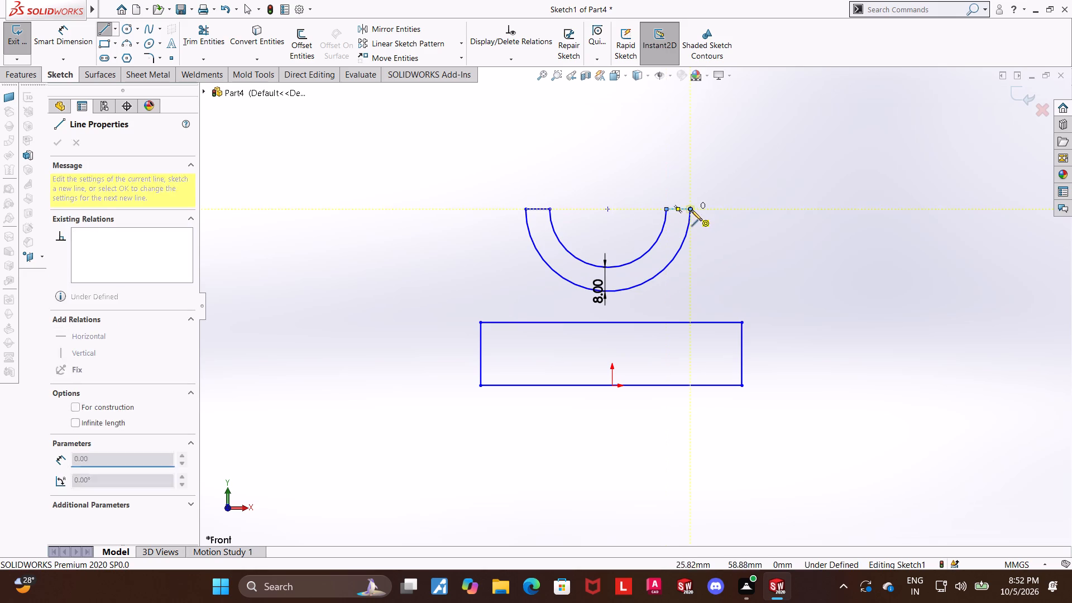
{"action": "key", "text": "Escape"}
{"action": "key", "text": "Escape"}
{"action": "key", "text": "Escape"}
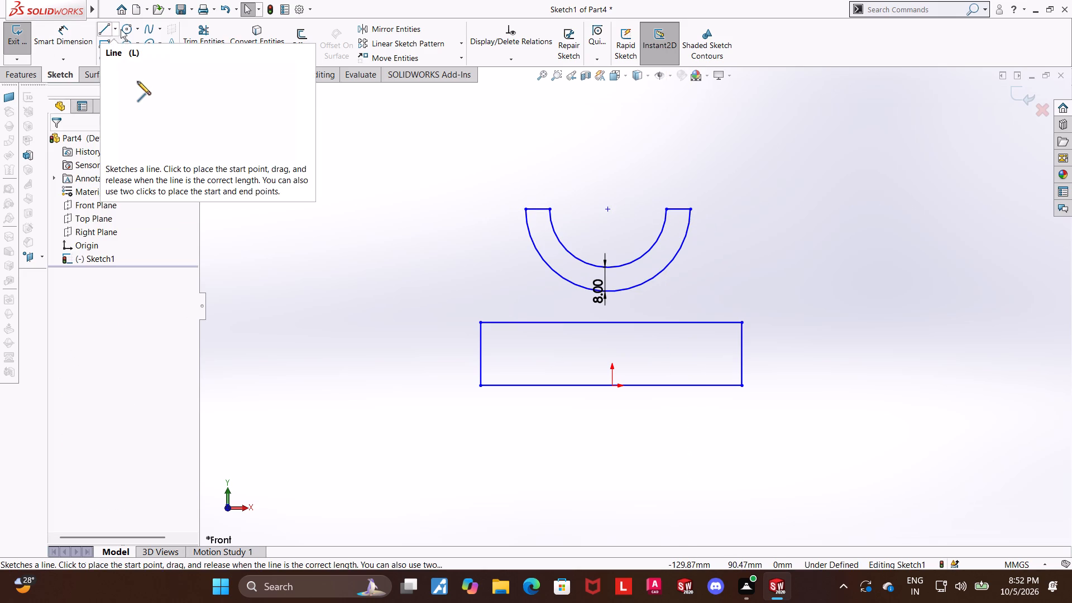
{"action": "left_click", "coordinate": [94, 29]}
{"action": "key", "text": "Escape"}
{"action": "key", "text": "Escape"}
Sketch a vertical line about 12 mm long from the outer arc, left of its lowest point, down to the rectangle's top edge.
{"action": "left_click", "coordinate": [104, 32]}
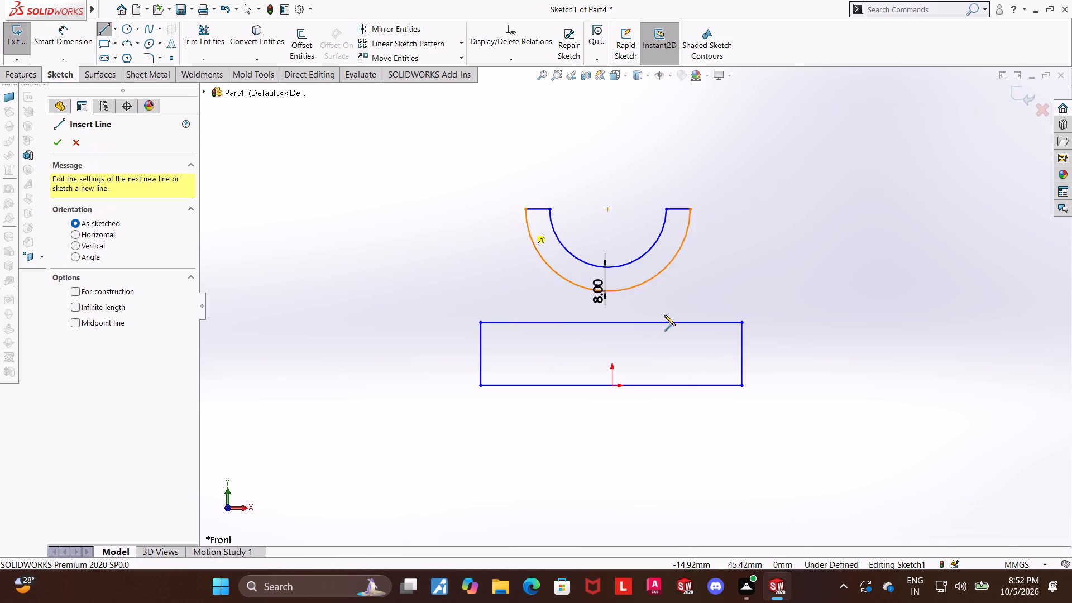
{"action": "left_click", "coordinate": [582, 286]}
{"action": "left_click", "coordinate": [584, 322]}
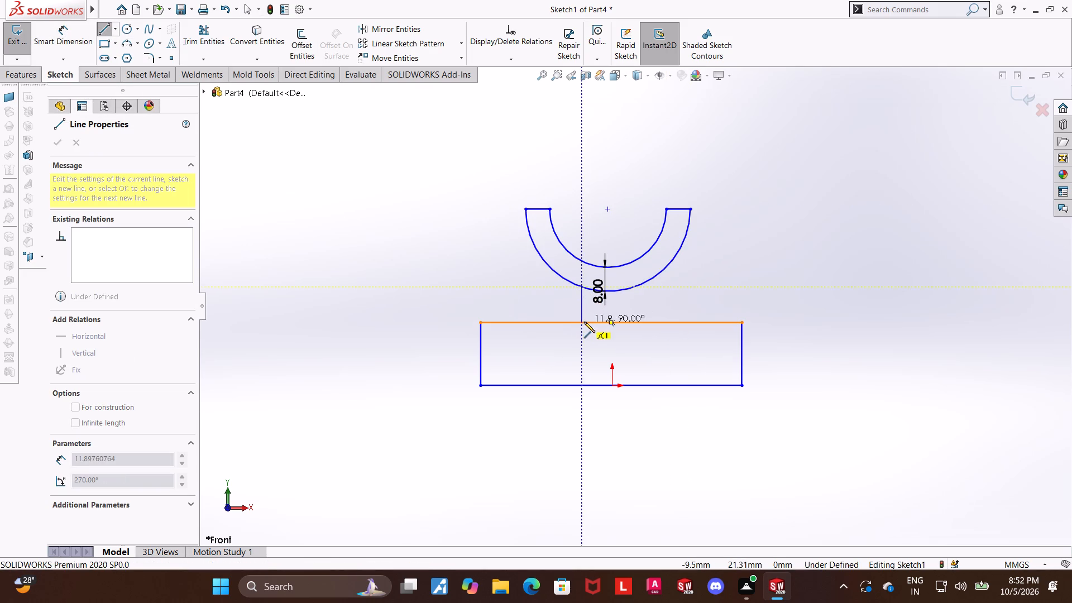
{"action": "key", "text": "Escape"}
{"action": "key", "text": "Escape"}
{"action": "key", "text": "Escape"}
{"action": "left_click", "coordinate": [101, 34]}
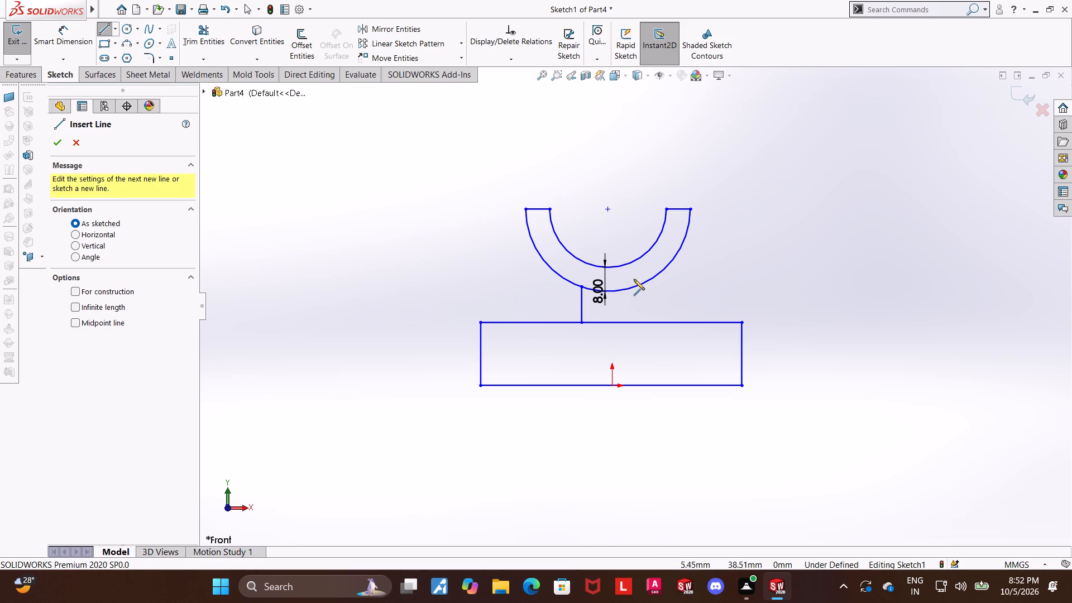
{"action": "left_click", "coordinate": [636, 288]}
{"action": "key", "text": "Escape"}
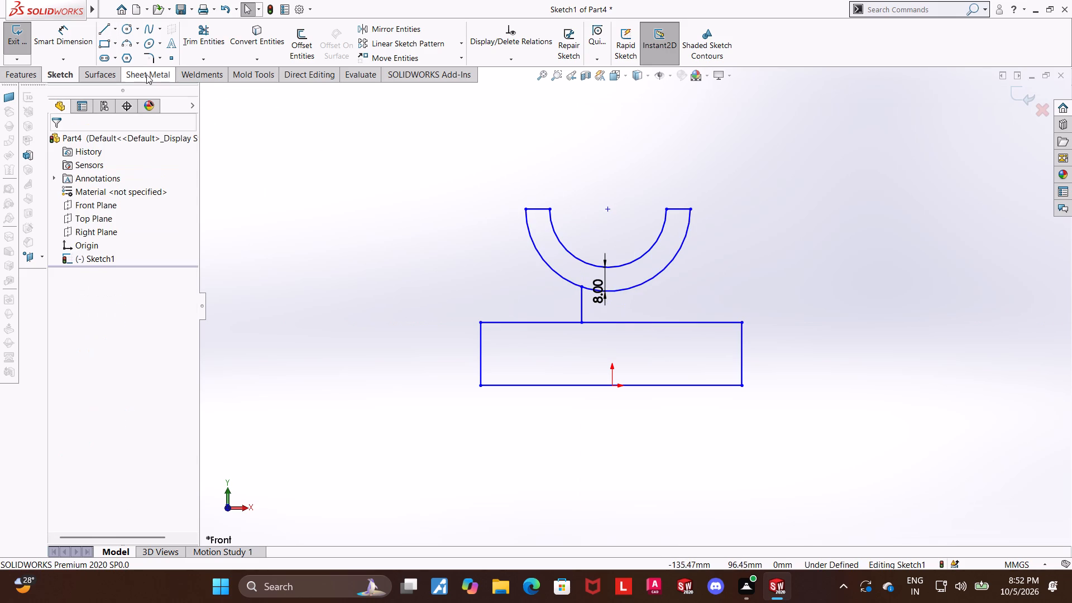
Sketch a second vertical line about 13 mm long from the outer arc, right of its lowest point, down to the rectangle's top edge.
{"action": "left_click", "coordinate": [109, 31]}
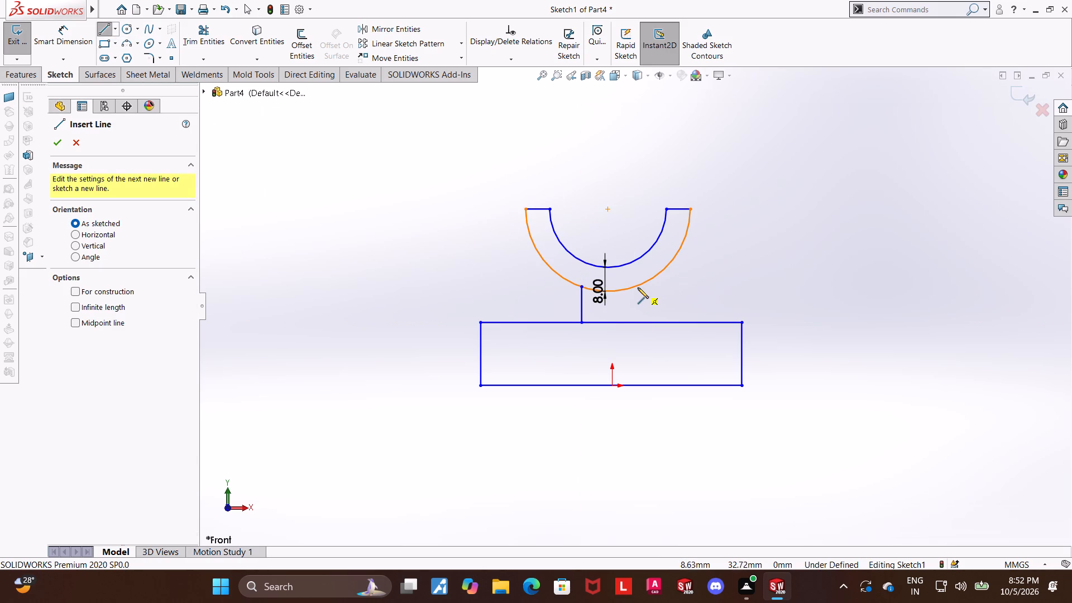
{"action": "left_click", "coordinate": [639, 284]}
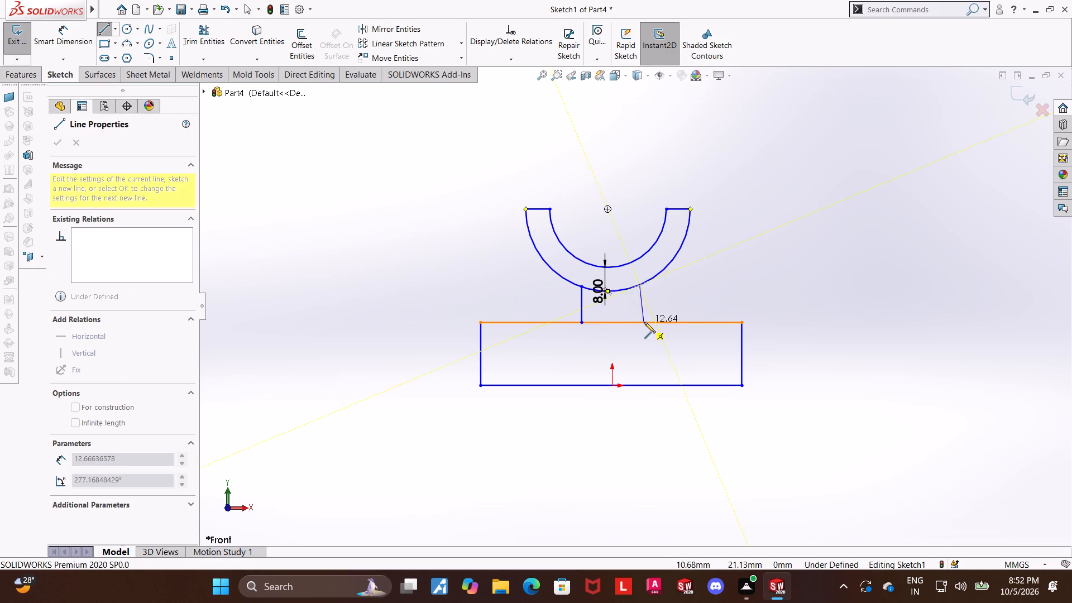
{"action": "left_click", "coordinate": [642, 322]}
{"action": "key", "text": "Escape"}
{"action": "key", "text": "Escape"}
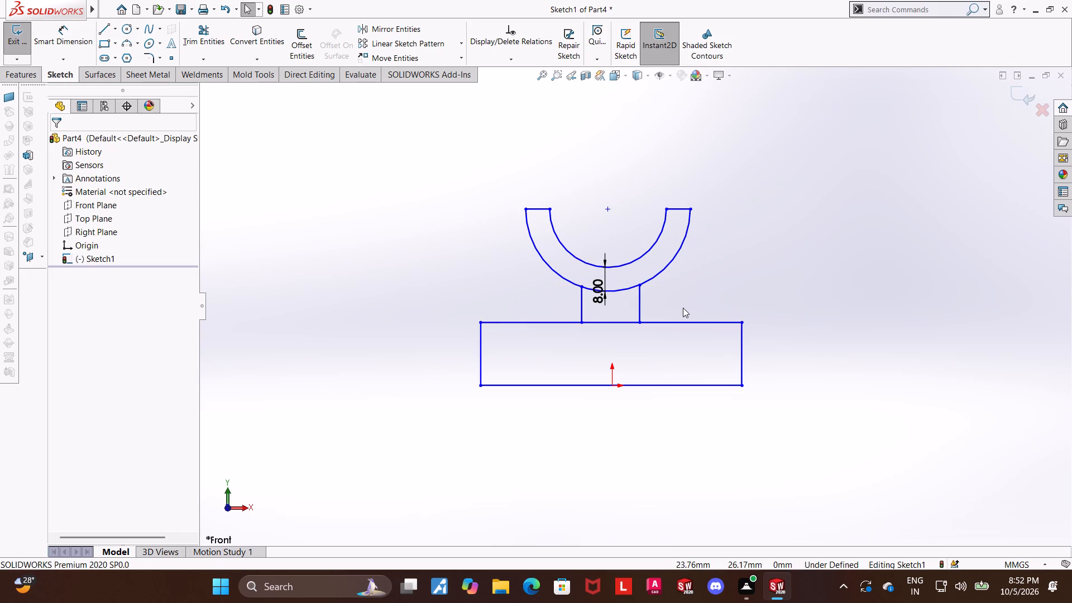
{"action": "key", "text": "Escape"}
Dimension the distance between the two vertical neck lines as 10 mm.
{"action": "scroll", "coordinate": [657, 329], "scroll_direction": "down", "scroll_amount": 1}
{"action": "key", "text": "Escape"}
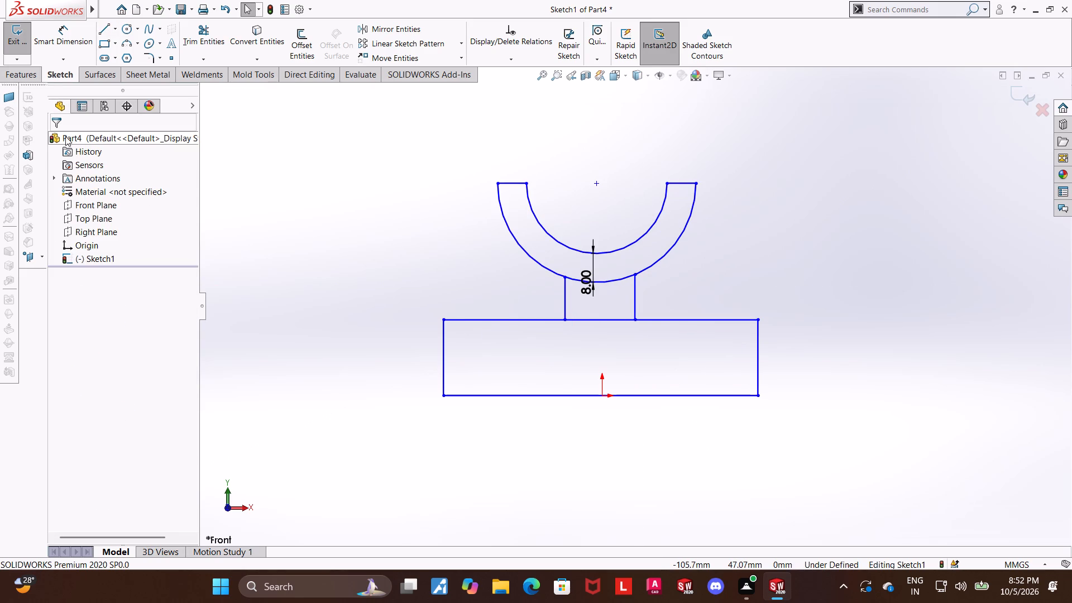
{"action": "left_click", "coordinate": [61, 38]}
{"action": "left_click", "coordinate": [564, 294]}
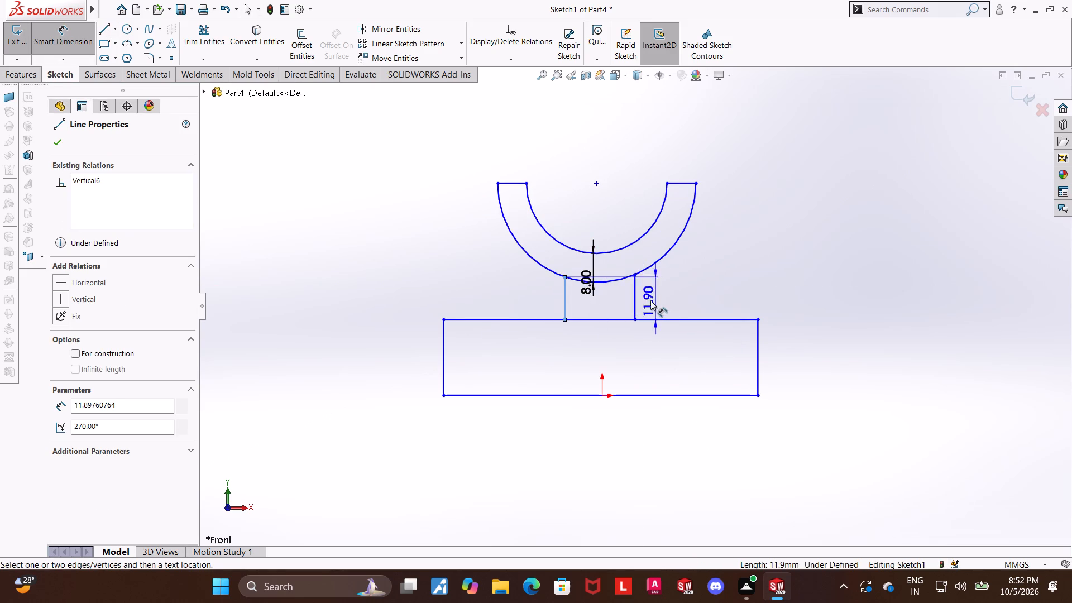
{"action": "left_click", "coordinate": [637, 299], "text": "ctrl"}
{"action": "left_click", "coordinate": [615, 307]}
{"action": "type", "text": "10"}
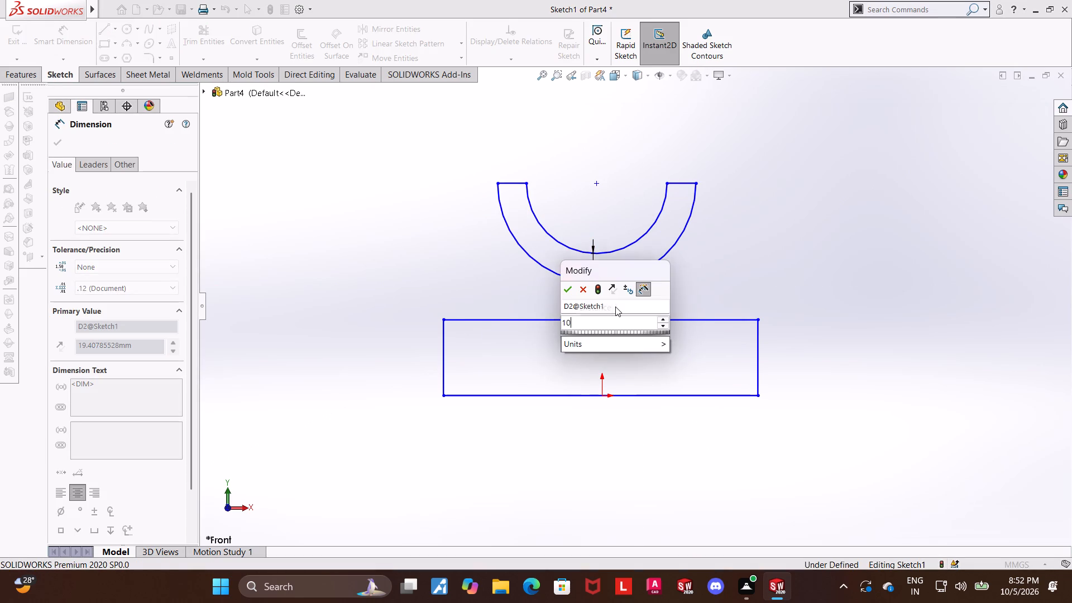
{"action": "key", "text": "Return"}
{"action": "key", "text": "Escape"}
{"action": "key", "text": "Escape"}
{"action": "key", "text": "Escape"}
Add a vertical relation between the outer arc's midpoint and the origin.
{"action": "scroll", "coordinate": [626, 304], "scroll_direction": "down", "scroll_amount": 1}
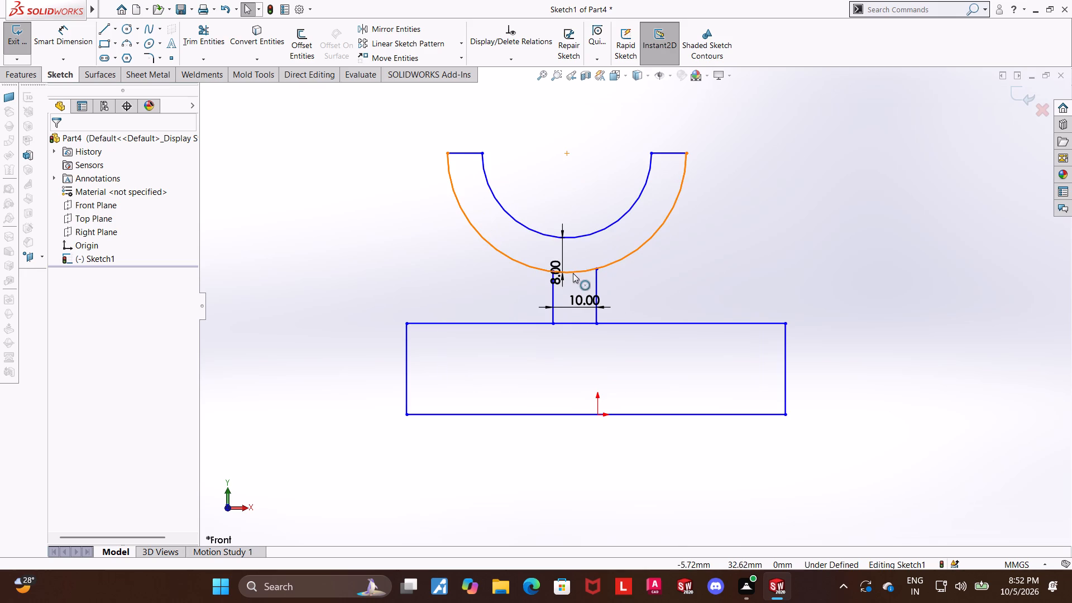
{"action": "left_click", "coordinate": [568, 272]}
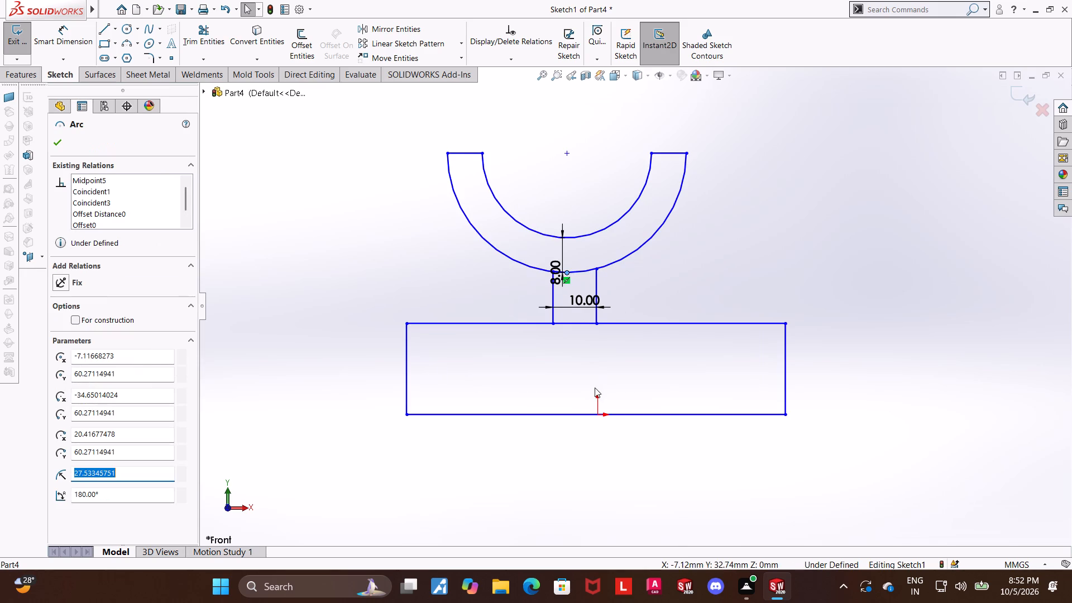
{"action": "left_click", "coordinate": [600, 415], "text": "ctrl"}
{"action": "left_click", "coordinate": [60, 360]}
{"action": "left_click", "coordinate": [530, 460]}
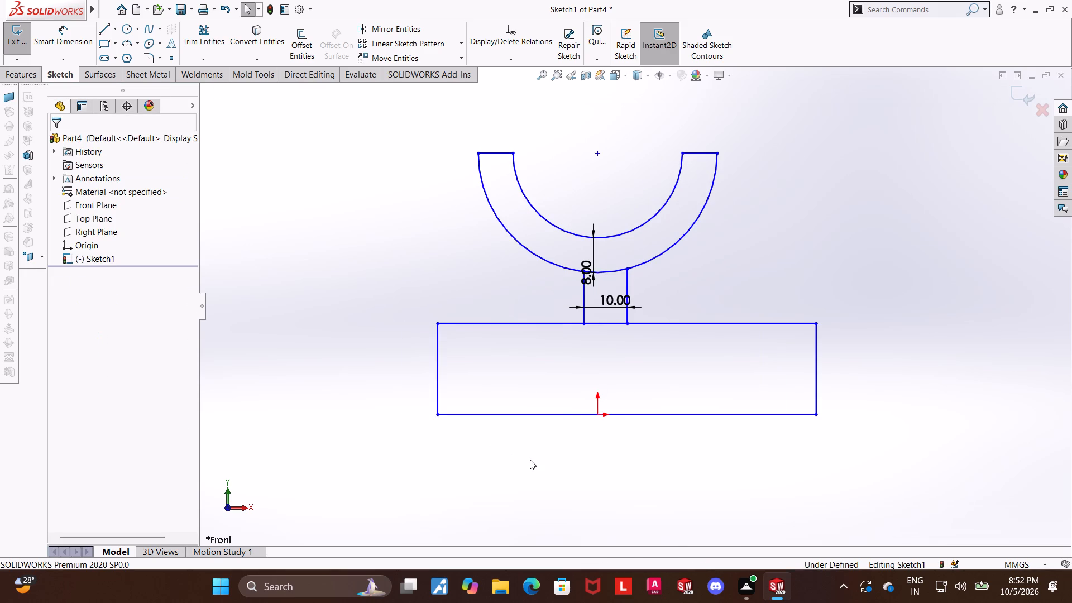
{"action": "key", "text": "Escape"}
{"action": "key", "text": "Escape"}
{"action": "key", "text": "Escape"}
Sketch a vertical construction centerline about 10 mm long from the origin up into the rectangle.
{"action": "scroll", "coordinate": [764, 336], "scroll_direction": "down", "scroll_amount": 1}
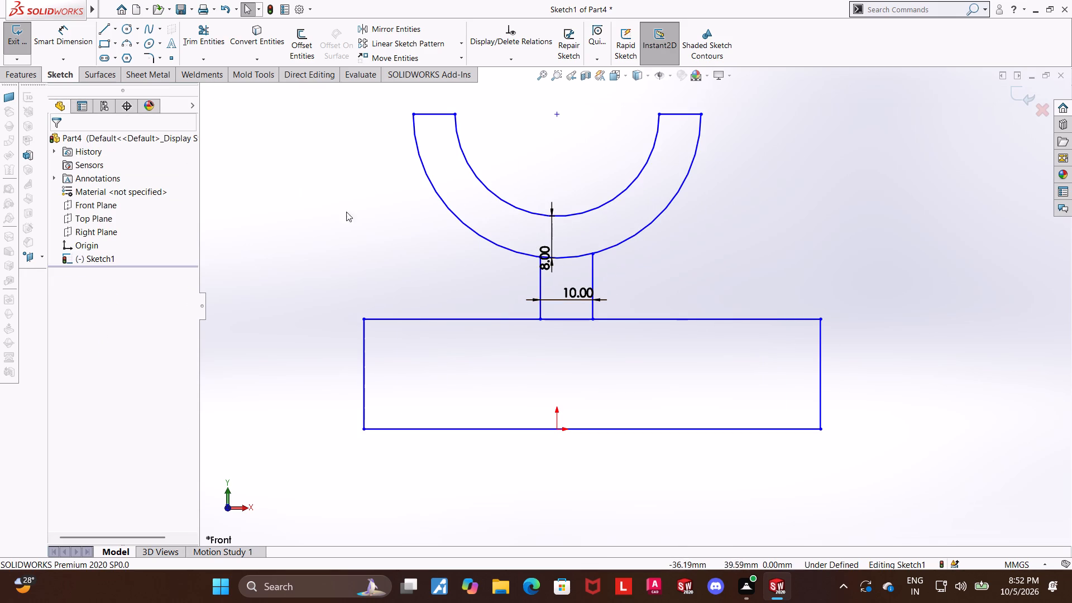
{"action": "left_click", "coordinate": [114, 25]}
{"action": "left_click", "coordinate": [117, 55]}
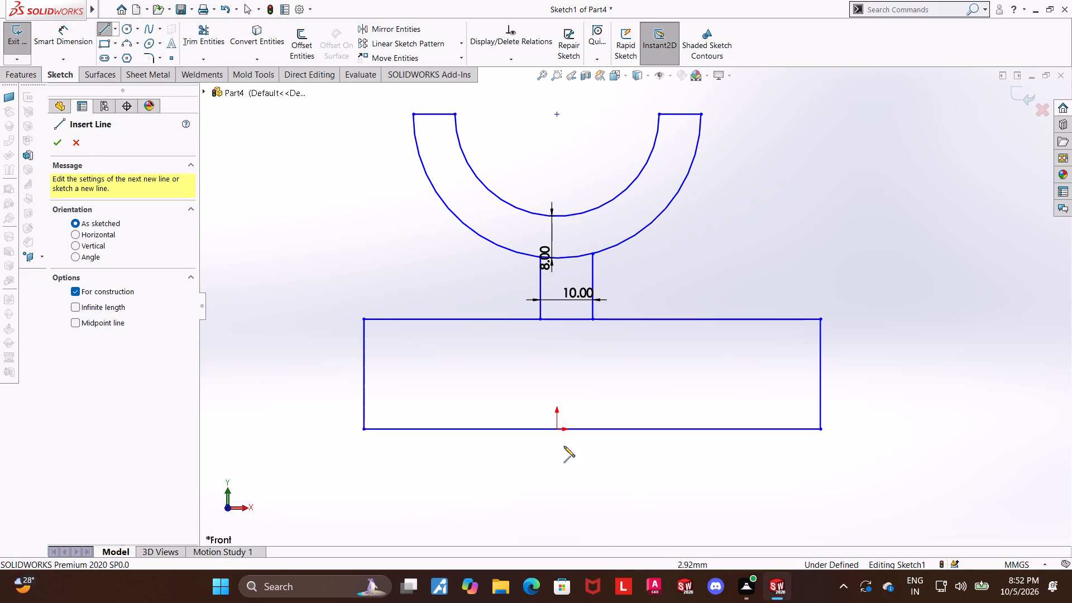
{"action": "left_click", "coordinate": [559, 430]}
{"action": "left_click", "coordinate": [558, 377]}
{"action": "key", "text": "Escape"}
{"action": "key", "text": "Escape"}
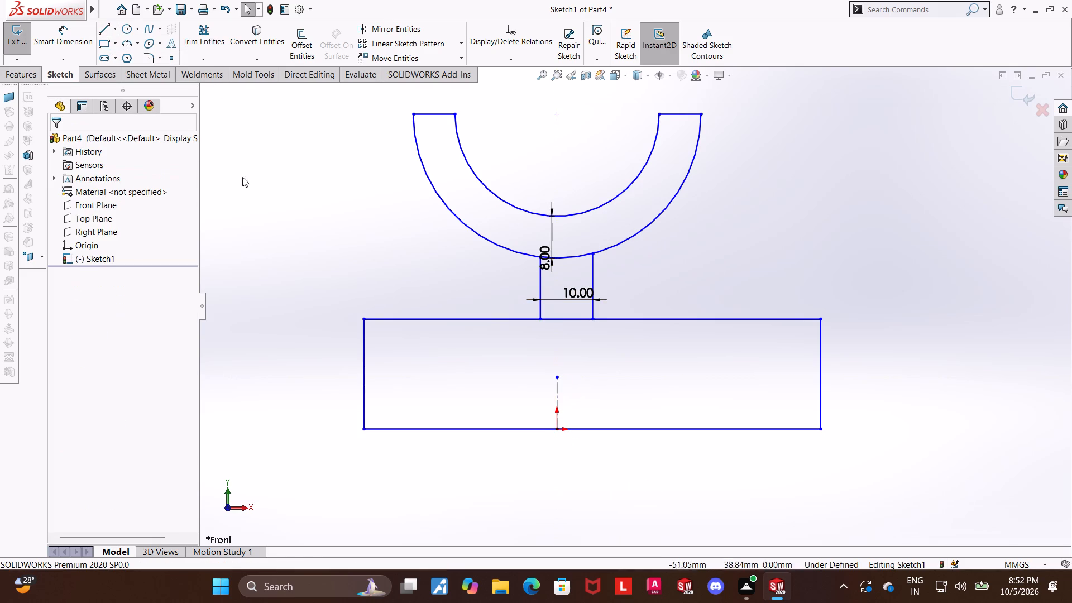
{"action": "key", "text": "Escape"}
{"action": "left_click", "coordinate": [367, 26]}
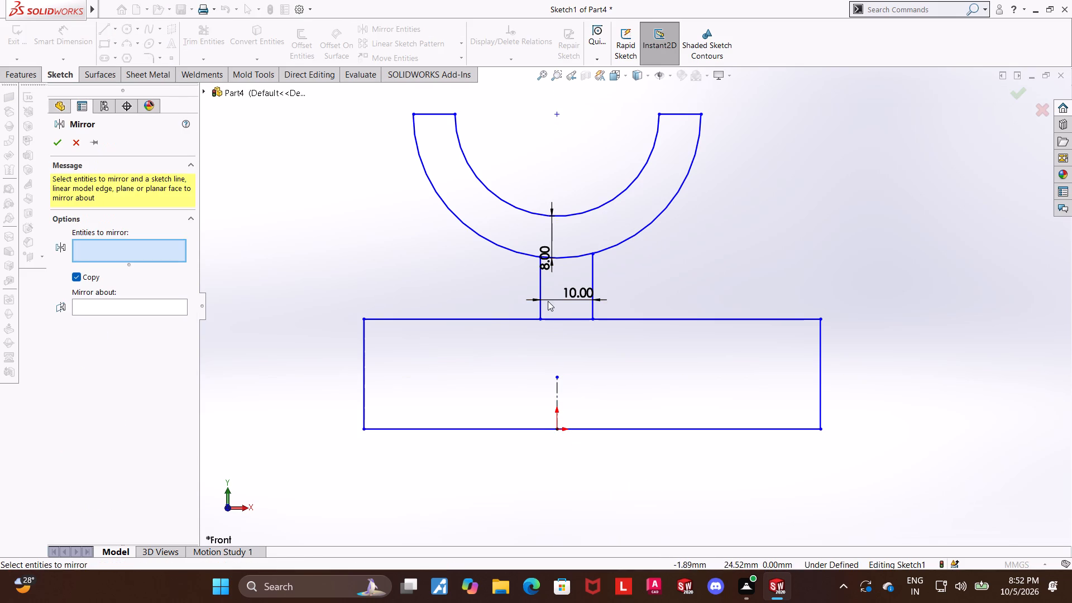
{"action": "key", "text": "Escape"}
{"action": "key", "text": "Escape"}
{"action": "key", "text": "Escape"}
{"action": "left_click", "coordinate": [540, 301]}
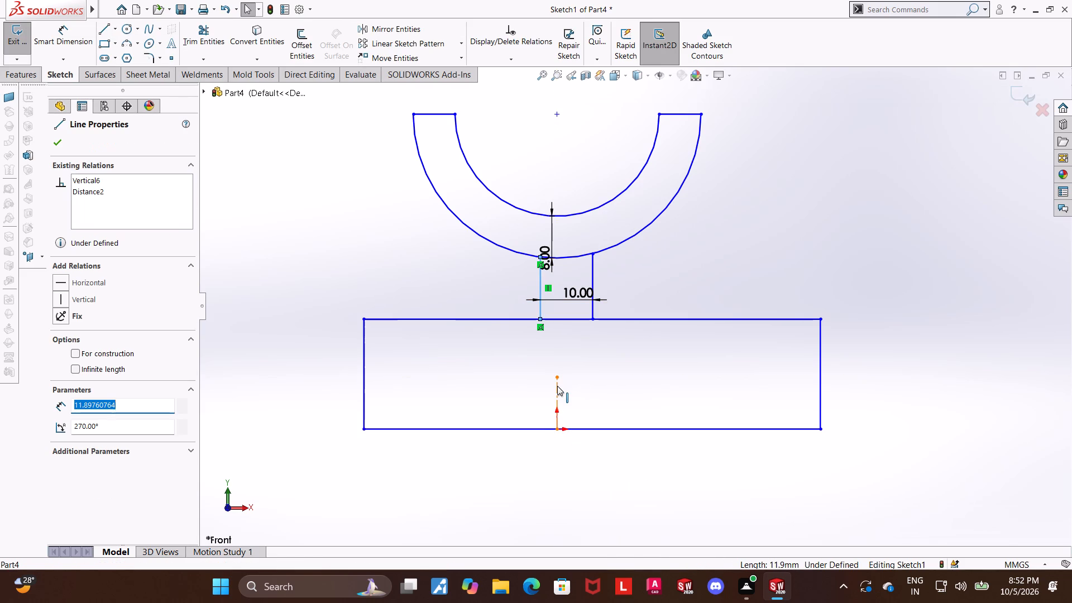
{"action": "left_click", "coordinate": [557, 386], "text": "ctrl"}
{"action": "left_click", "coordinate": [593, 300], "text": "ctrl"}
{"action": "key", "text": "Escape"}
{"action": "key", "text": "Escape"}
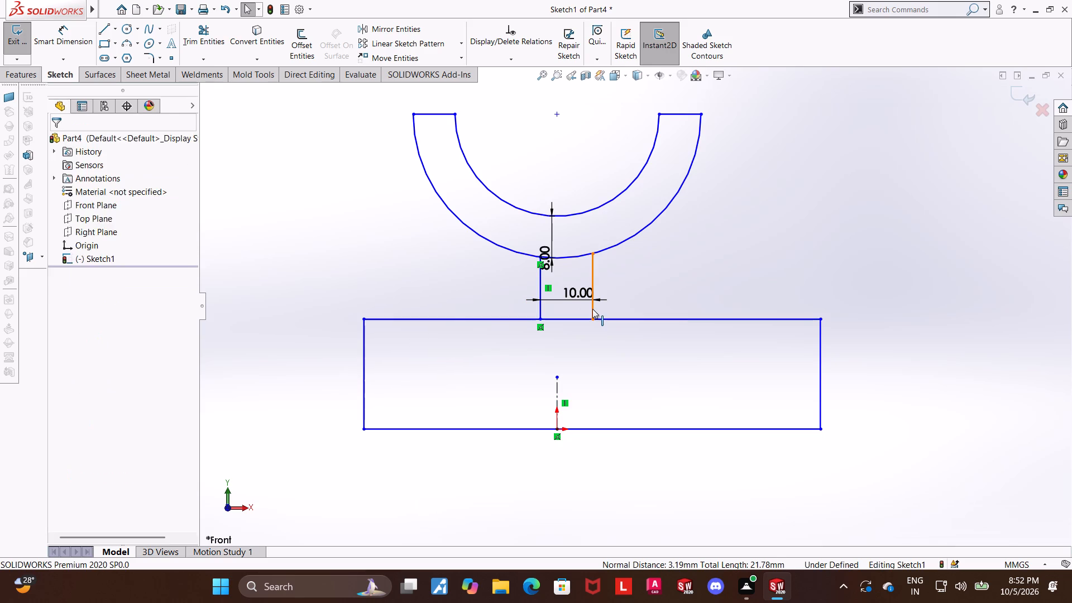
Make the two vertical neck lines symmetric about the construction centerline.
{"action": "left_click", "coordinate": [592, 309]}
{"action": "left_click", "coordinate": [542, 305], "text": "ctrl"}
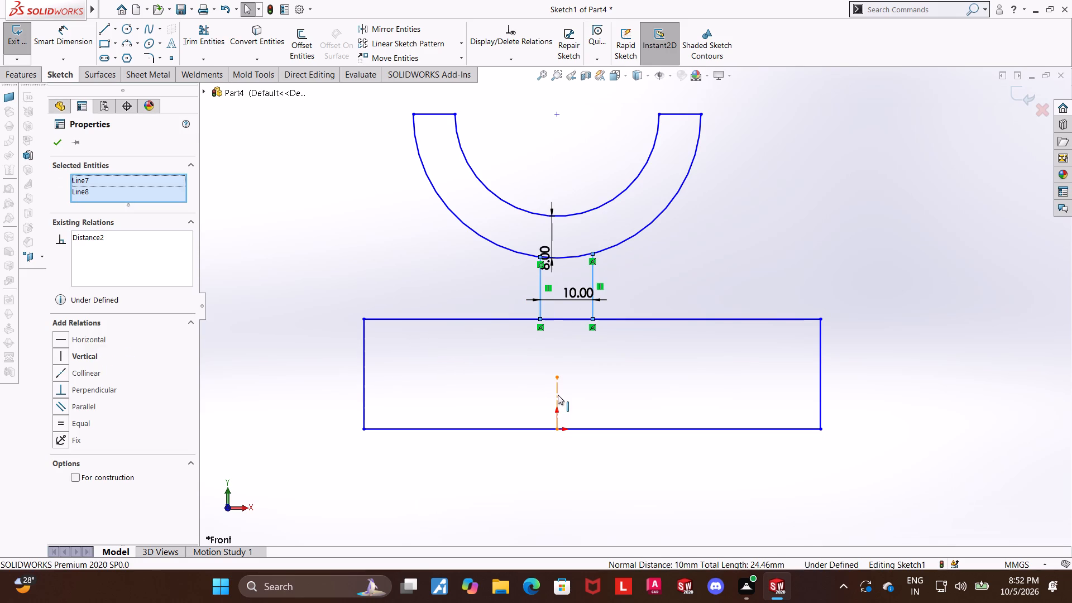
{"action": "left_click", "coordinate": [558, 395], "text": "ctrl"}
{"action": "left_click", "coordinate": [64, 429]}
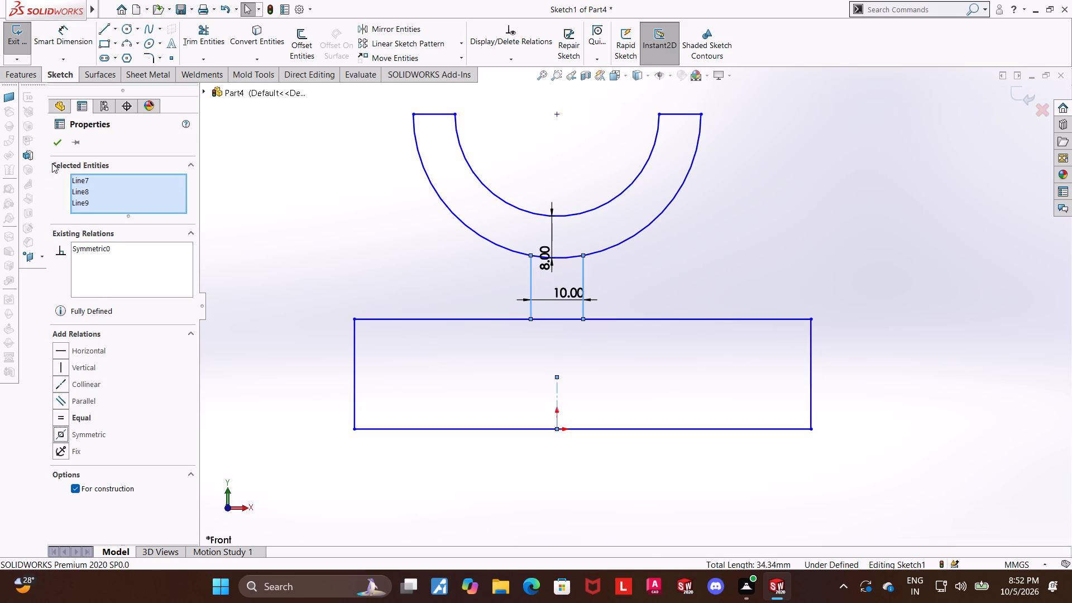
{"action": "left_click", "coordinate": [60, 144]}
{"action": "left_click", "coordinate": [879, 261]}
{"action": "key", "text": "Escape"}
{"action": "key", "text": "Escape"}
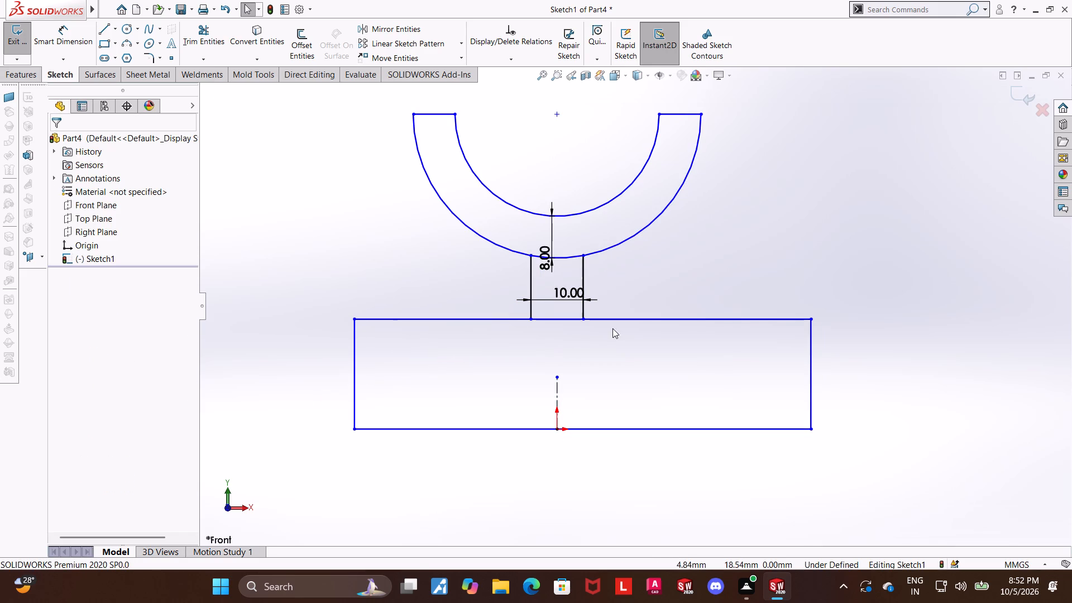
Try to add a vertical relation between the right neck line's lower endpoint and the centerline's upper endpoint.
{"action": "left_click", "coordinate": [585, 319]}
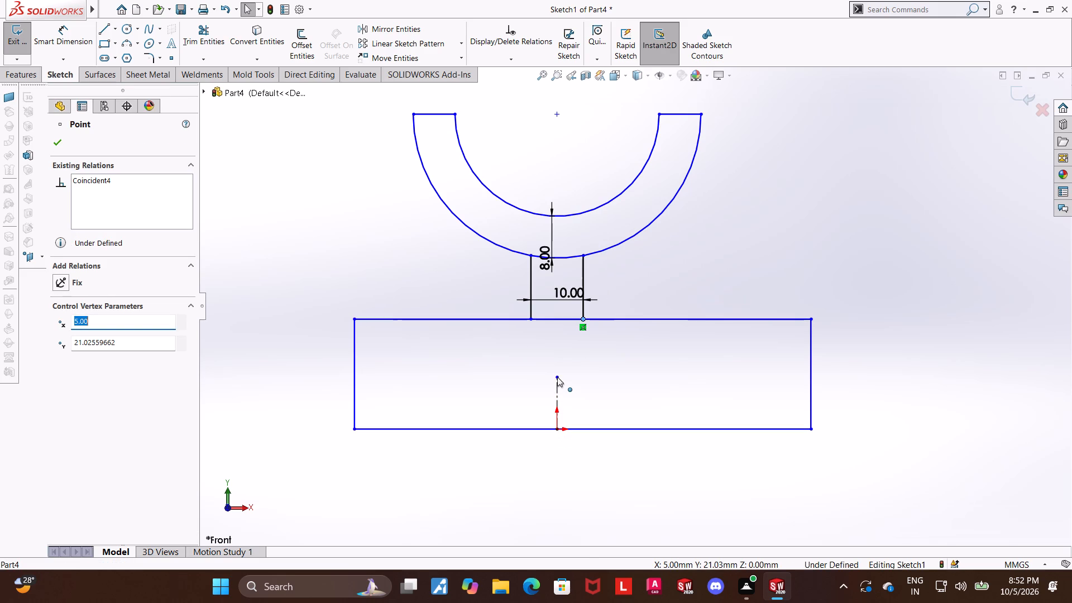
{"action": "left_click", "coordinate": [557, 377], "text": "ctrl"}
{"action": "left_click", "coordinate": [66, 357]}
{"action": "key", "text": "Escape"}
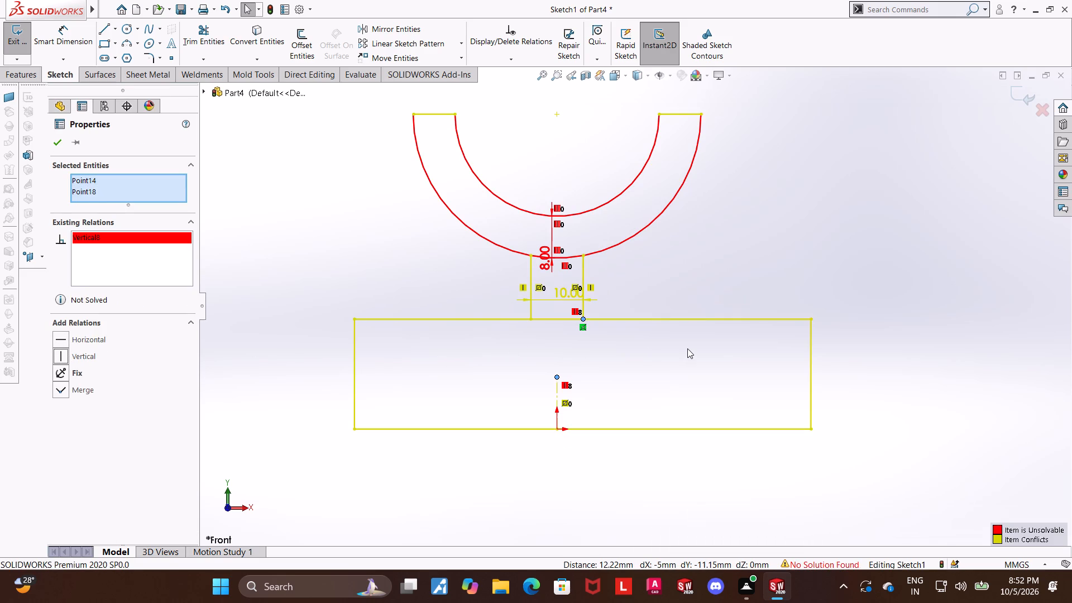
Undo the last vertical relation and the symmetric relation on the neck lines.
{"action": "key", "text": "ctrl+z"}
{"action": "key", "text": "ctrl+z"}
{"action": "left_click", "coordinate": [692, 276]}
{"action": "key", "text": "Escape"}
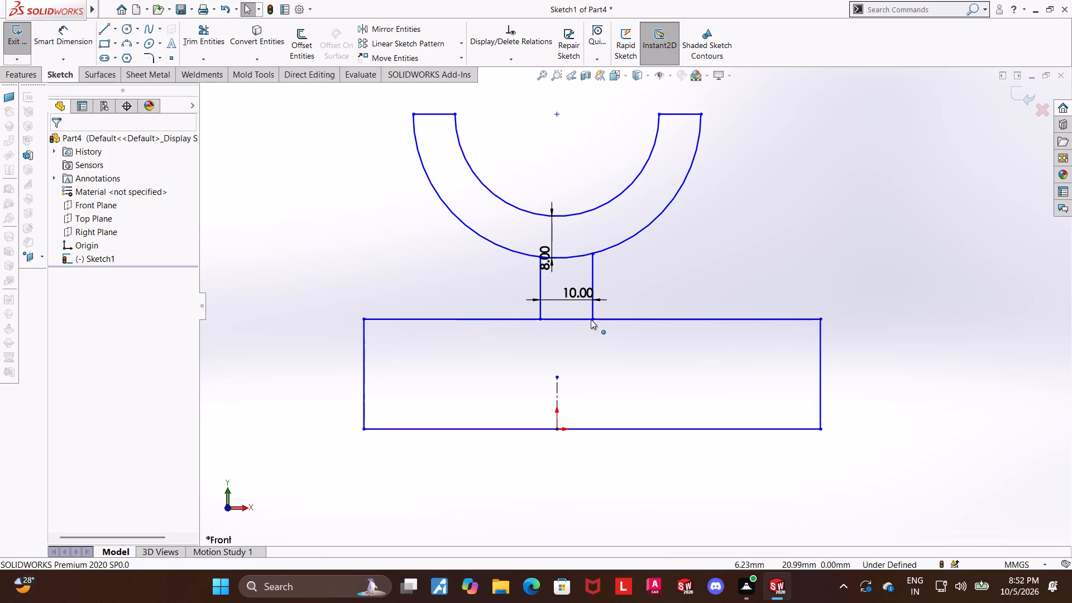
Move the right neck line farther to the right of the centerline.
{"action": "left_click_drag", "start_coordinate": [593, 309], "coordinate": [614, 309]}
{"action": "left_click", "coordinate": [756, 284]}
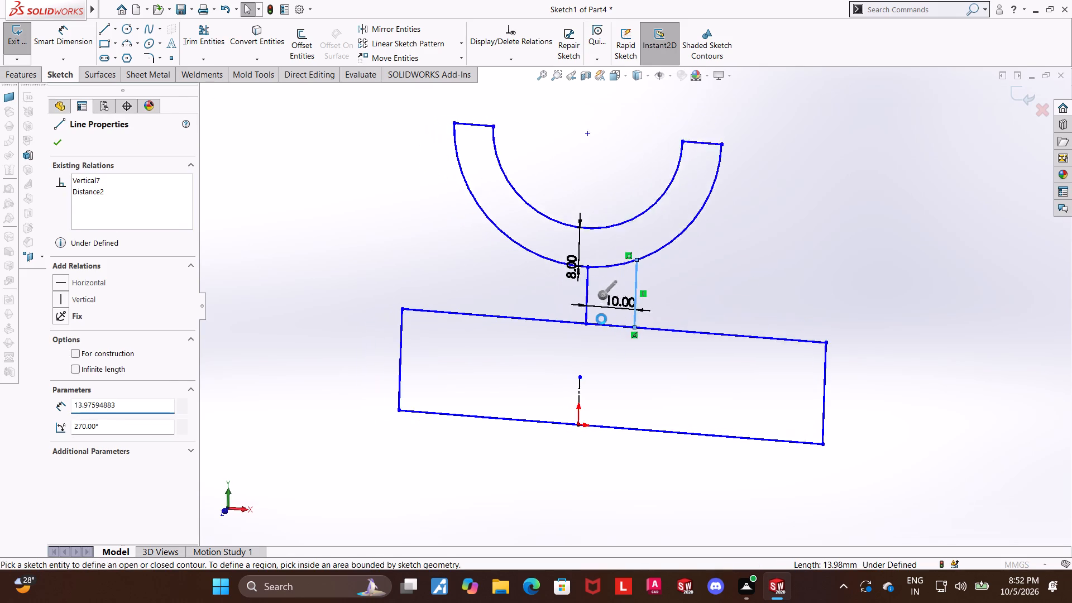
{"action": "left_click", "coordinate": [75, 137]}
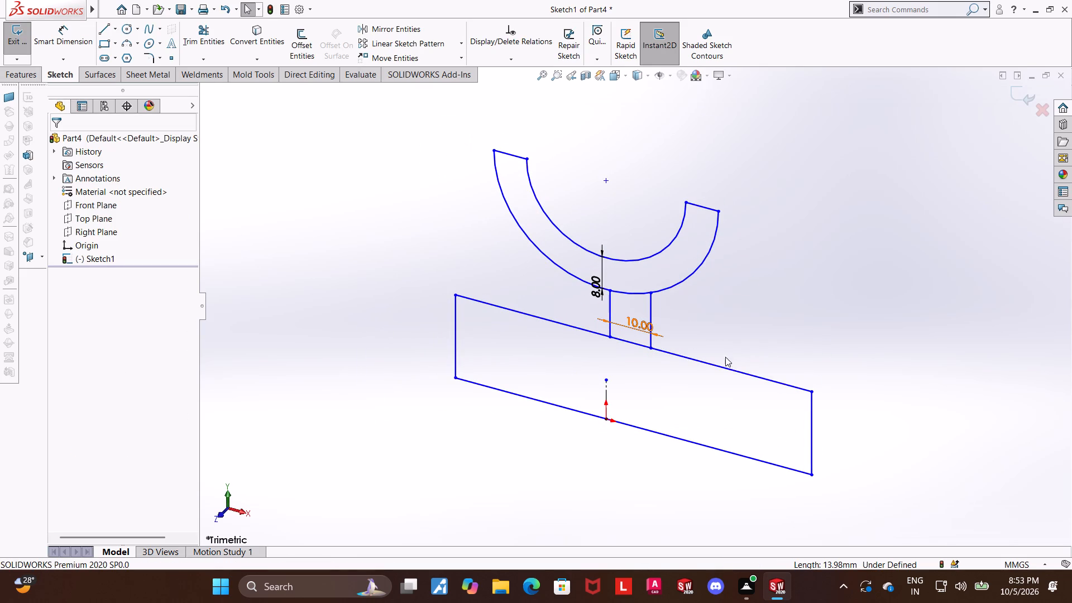
Add a vertical relation between the midpoint of the rectangle's top edge and the centerline's upper endpoint.
{"action": "left_click", "coordinate": [634, 343]}
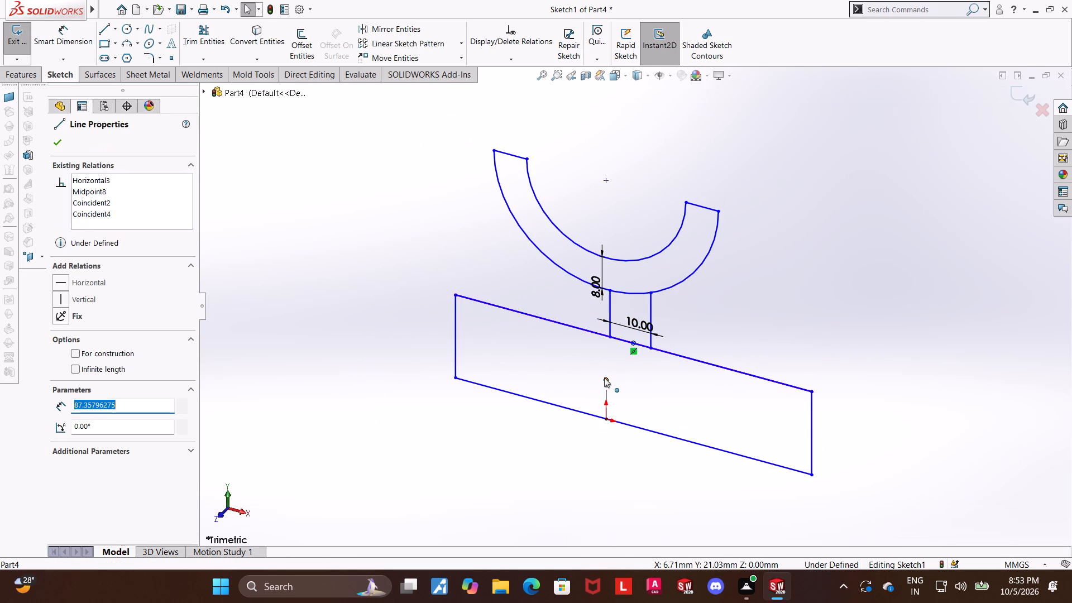
{"action": "left_click", "coordinate": [605, 378], "text": "ctrl"}
{"action": "left_click", "coordinate": [65, 360]}
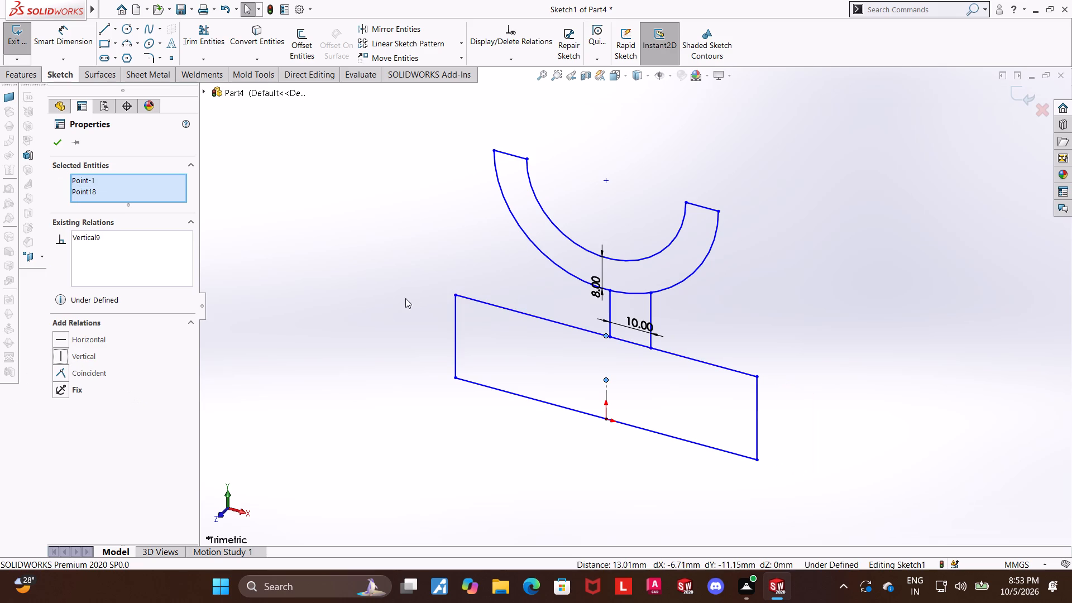
{"action": "left_click", "coordinate": [338, 236]}
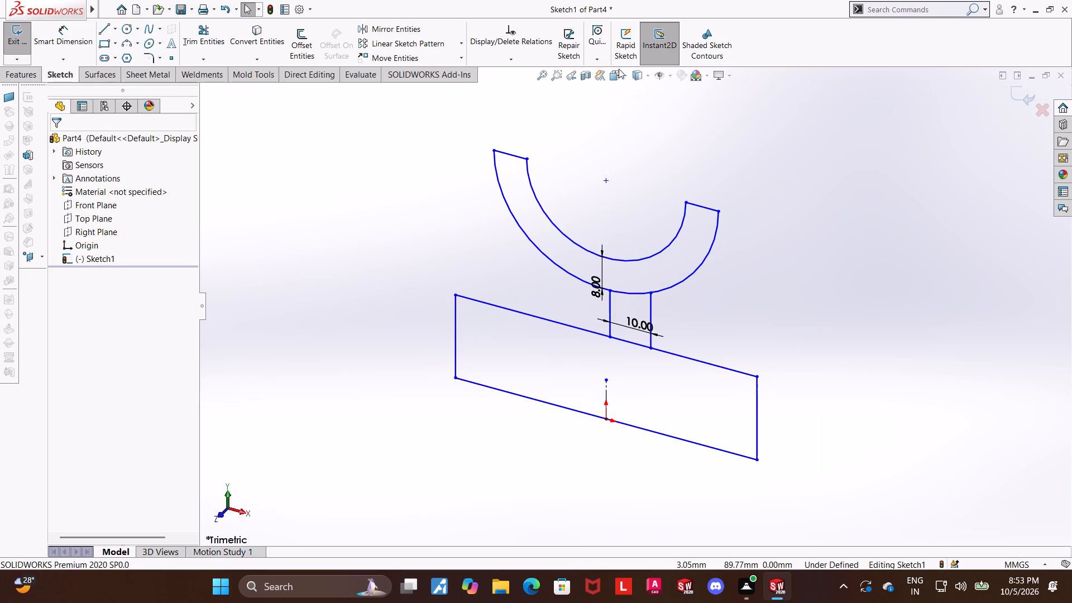
In the Front view, move the left neck line across so the neck lines straddle the centerline.
{"action": "left_click", "coordinate": [615, 77]}
{"action": "left_click", "coordinate": [485, 373]}
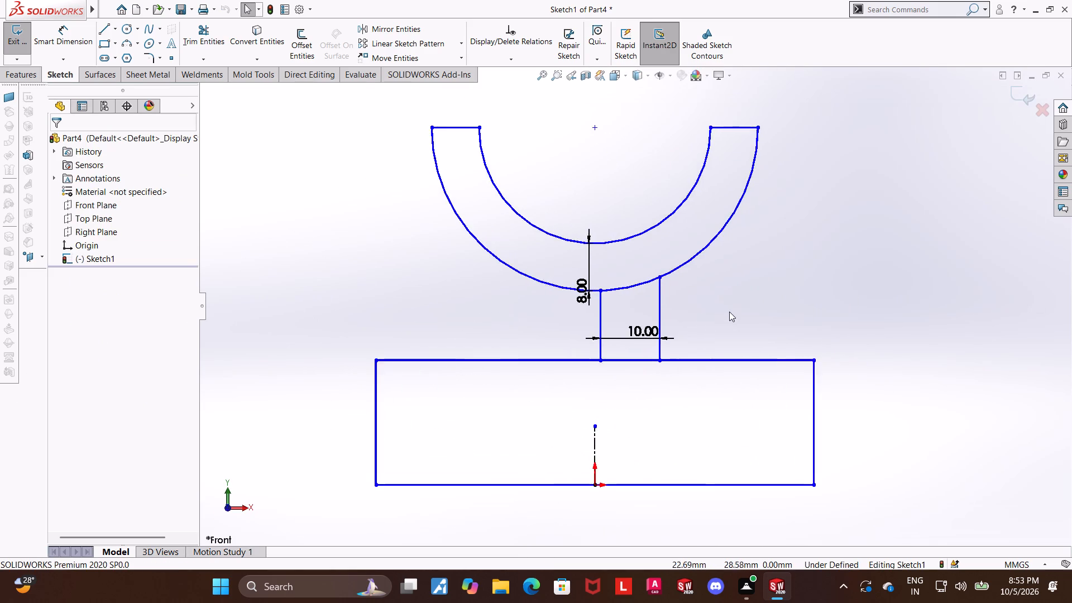
{"action": "scroll", "coordinate": [724, 310], "scroll_direction": "down", "scroll_amount": 2}
{"action": "left_click_drag", "start_coordinate": [535, 352], "coordinate": [492, 351]}
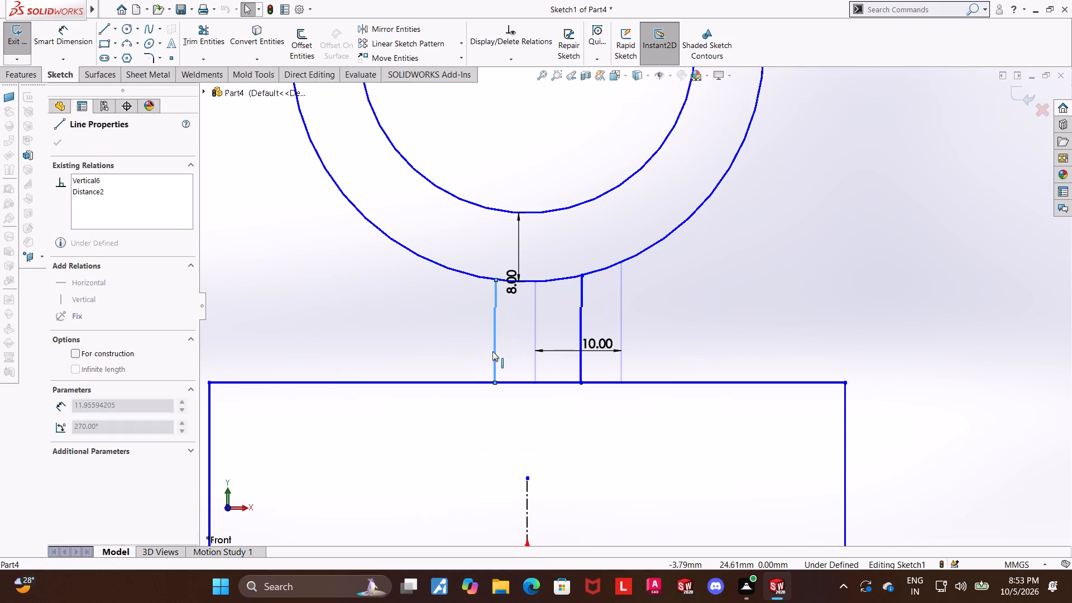
{"action": "left_click_drag", "start_coordinate": [492, 351], "coordinate": [488, 350]}
{"action": "left_click", "coordinate": [691, 323]}
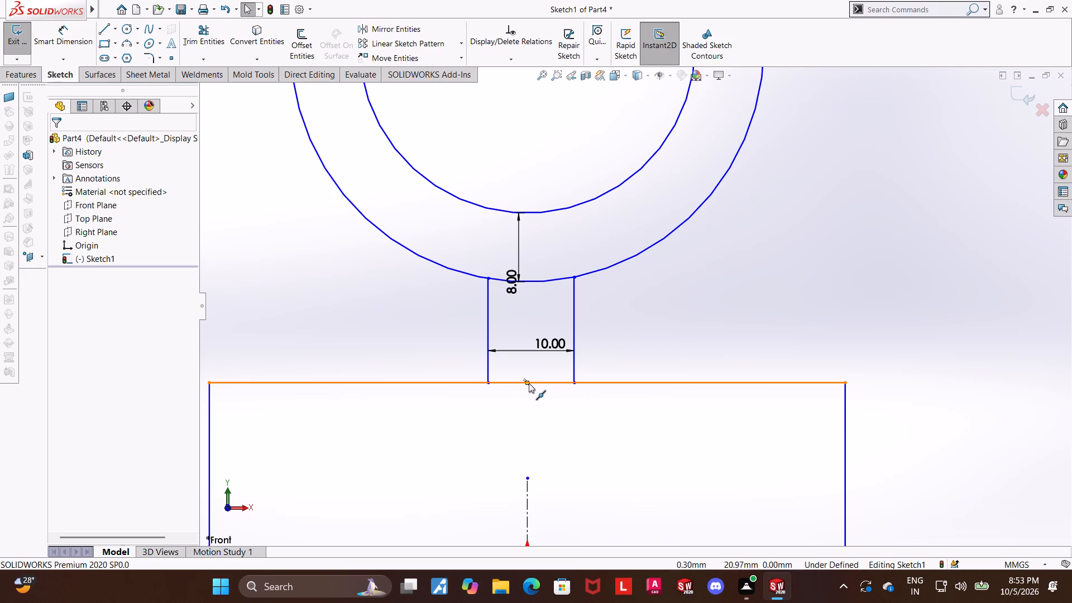
Apply a symmetric relation to the two neck lines about the construction centerline.
{"action": "scroll", "coordinate": [683, 334], "scroll_direction": "up", "scroll_amount": 2}
{"action": "left_click", "coordinate": [650, 308]}
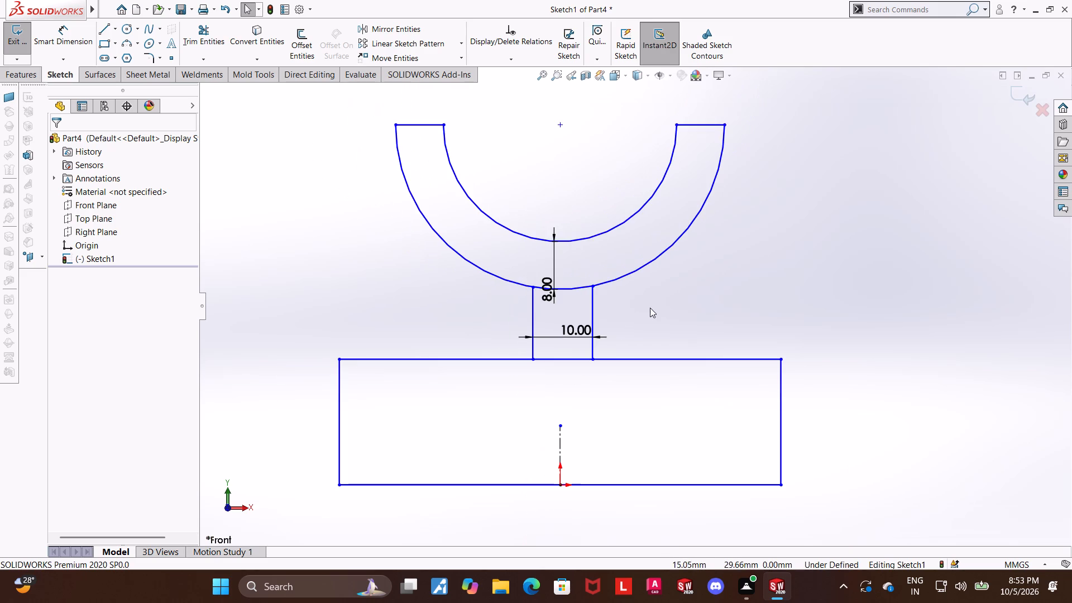
{"action": "left_click", "coordinate": [531, 344]}
{"action": "left_click", "coordinate": [593, 341], "text": "ctrl"}
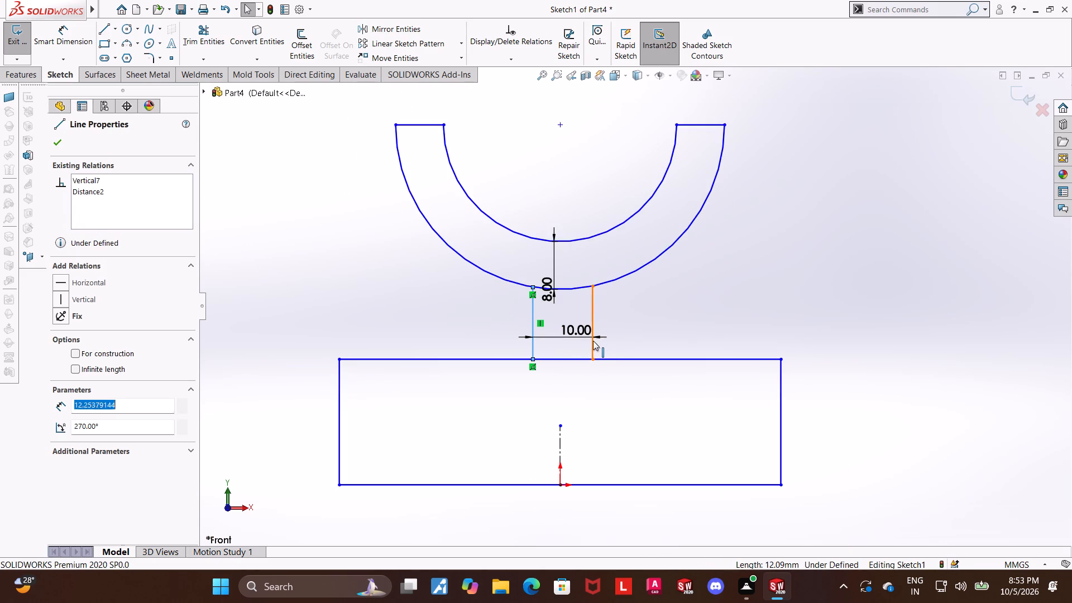
{"action": "left_click", "coordinate": [558, 435], "text": "ctrl"}
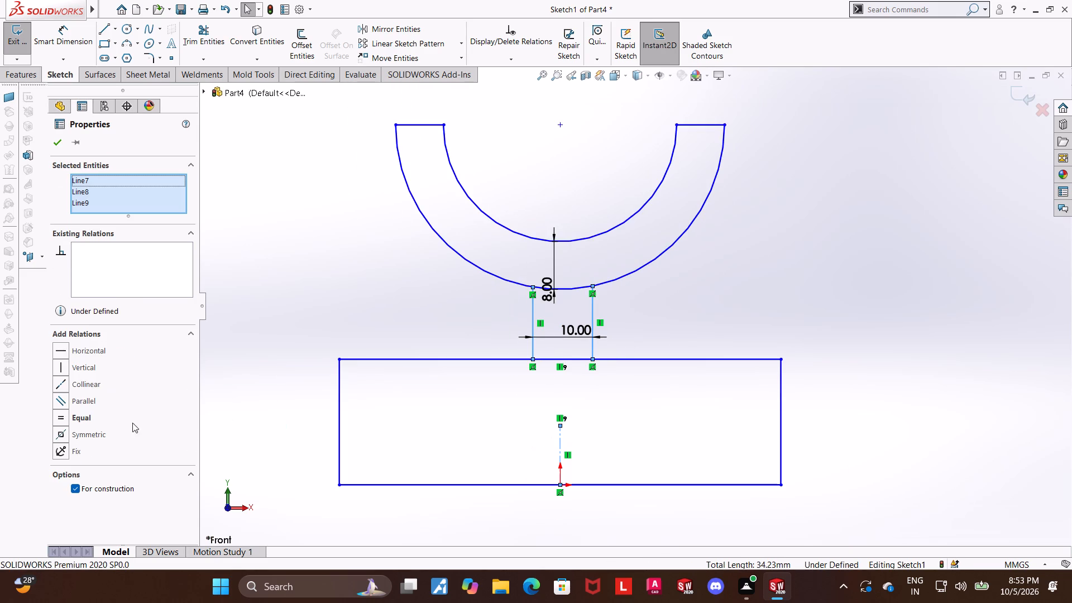
{"action": "left_click", "coordinate": [65, 435]}
{"action": "left_click", "coordinate": [872, 283]}
{"action": "key", "text": "Escape"}
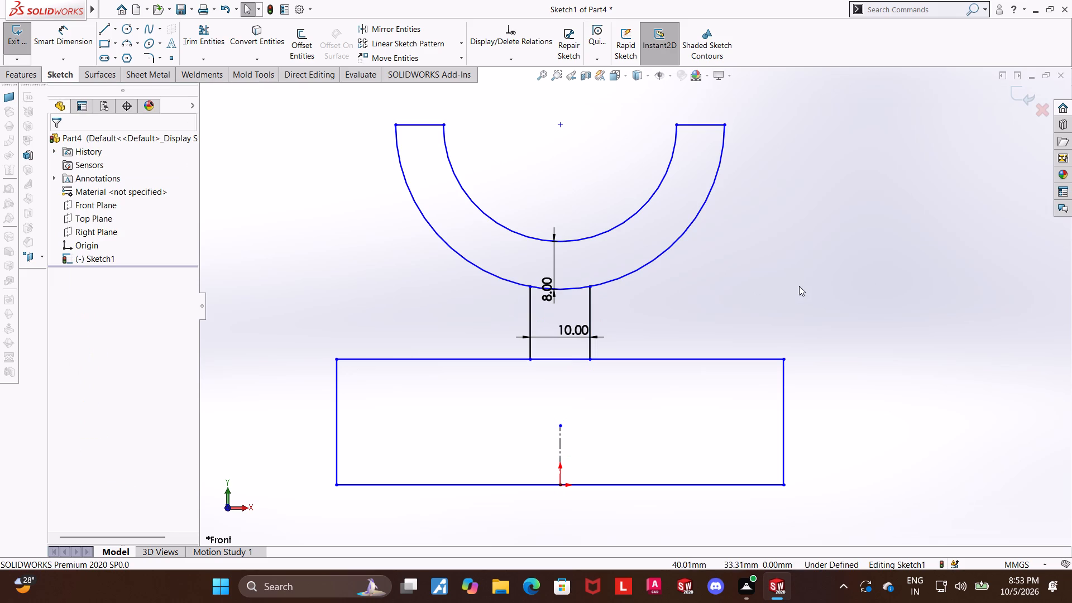
{"action": "key", "text": "Escape"}
{"action": "key", "text": "Escape"}
Trim the outer arc segment and the rectangle's top edge segment between the two neck lines.
{"action": "left_click", "coordinate": [217, 36]}
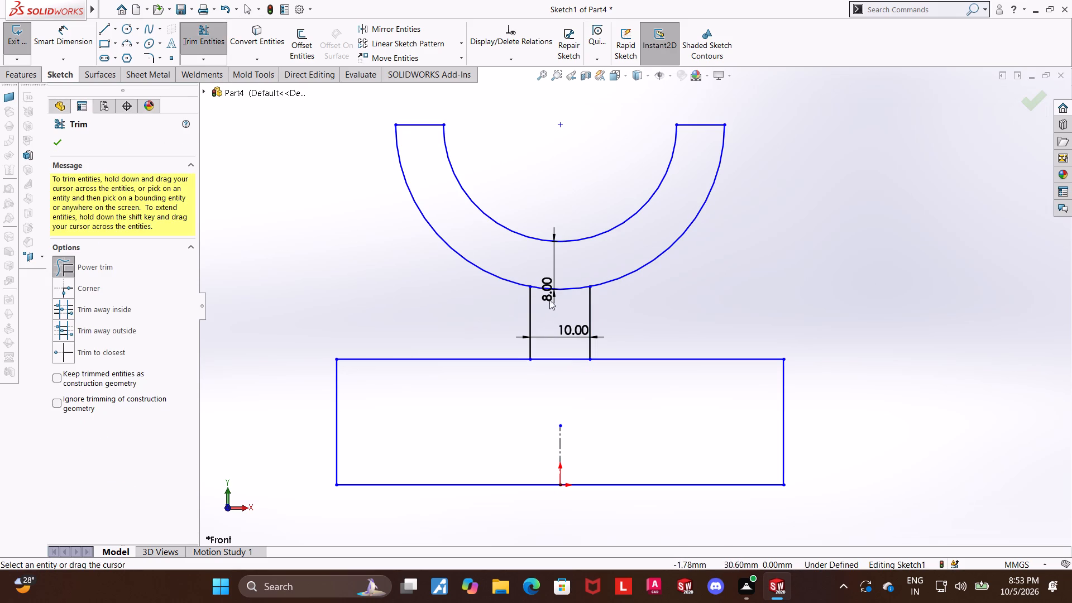
{"action": "left_click_drag", "start_coordinate": [566, 275], "coordinate": [564, 301]}
{"action": "left_click_drag", "start_coordinate": [563, 337], "coordinate": [550, 382]}
{"action": "key", "text": "Escape"}
{"action": "key", "text": "Escape"}
{"action": "key", "text": "Escape"}
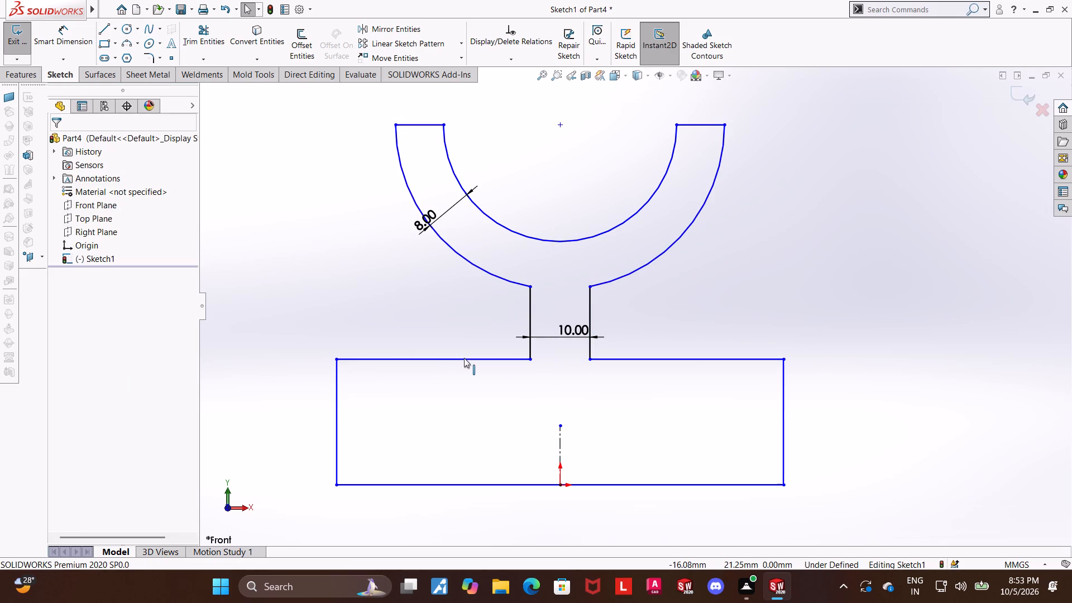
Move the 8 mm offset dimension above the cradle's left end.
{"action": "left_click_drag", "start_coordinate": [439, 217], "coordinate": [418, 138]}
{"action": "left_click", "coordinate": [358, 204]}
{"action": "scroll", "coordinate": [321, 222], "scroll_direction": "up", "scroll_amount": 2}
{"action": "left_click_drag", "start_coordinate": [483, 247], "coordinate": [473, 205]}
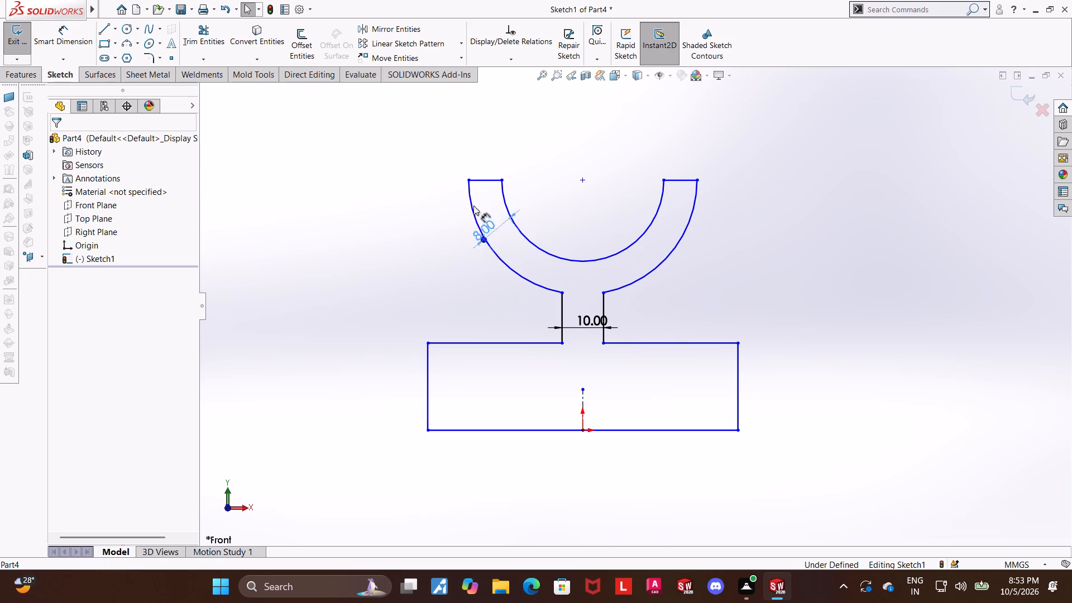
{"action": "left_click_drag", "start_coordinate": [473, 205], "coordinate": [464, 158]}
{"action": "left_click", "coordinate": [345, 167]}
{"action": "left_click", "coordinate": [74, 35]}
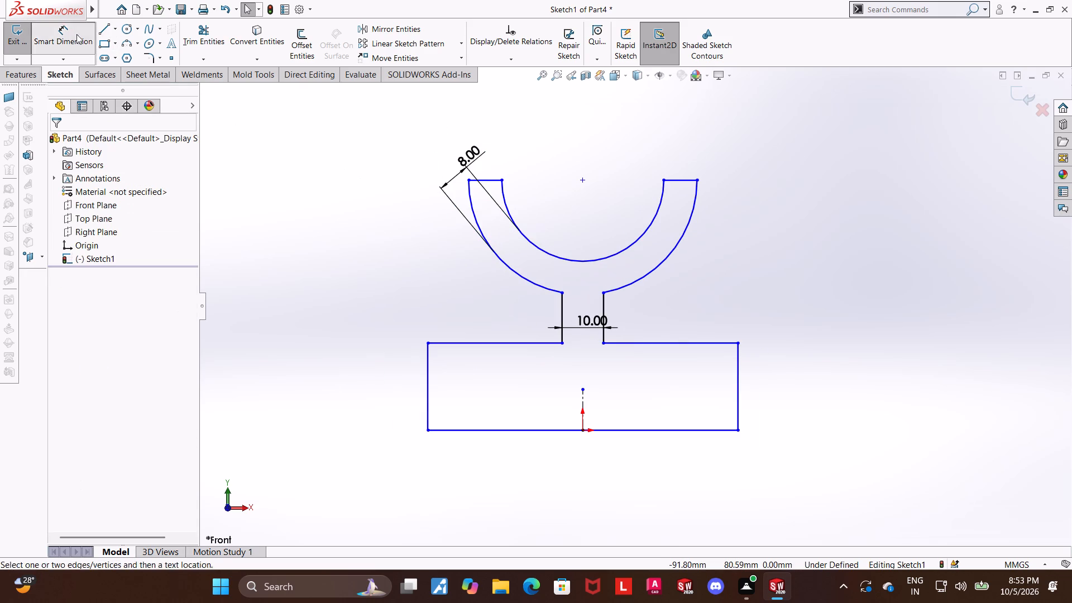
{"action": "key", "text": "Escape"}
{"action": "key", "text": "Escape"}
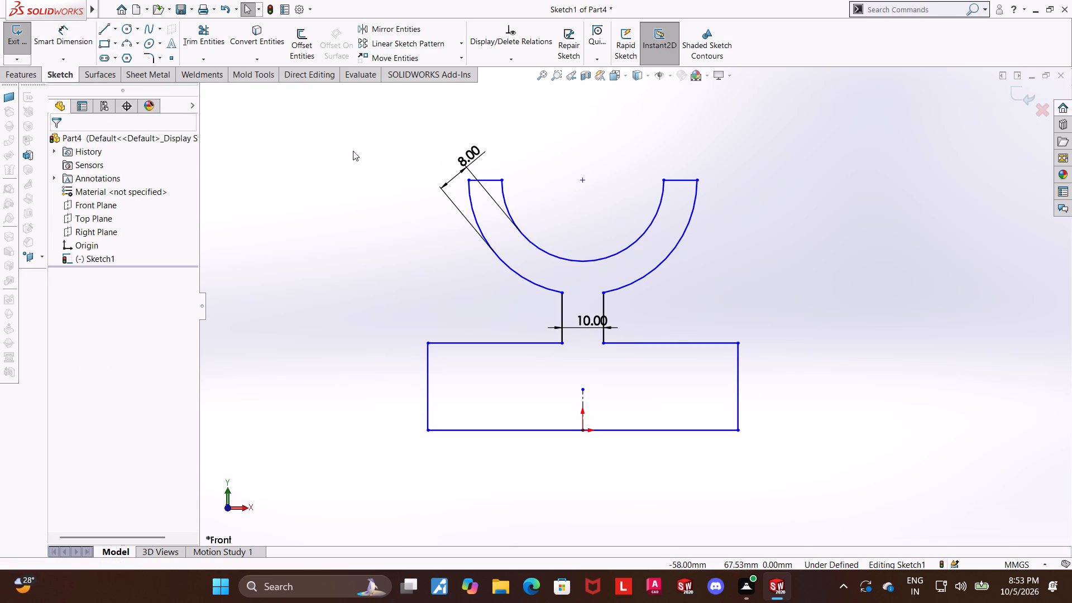
Reposition the 8 mm offset dimension beside the upper part of the cradle's left outer arc.
{"action": "left_click_drag", "start_coordinate": [471, 163], "coordinate": [462, 216]}
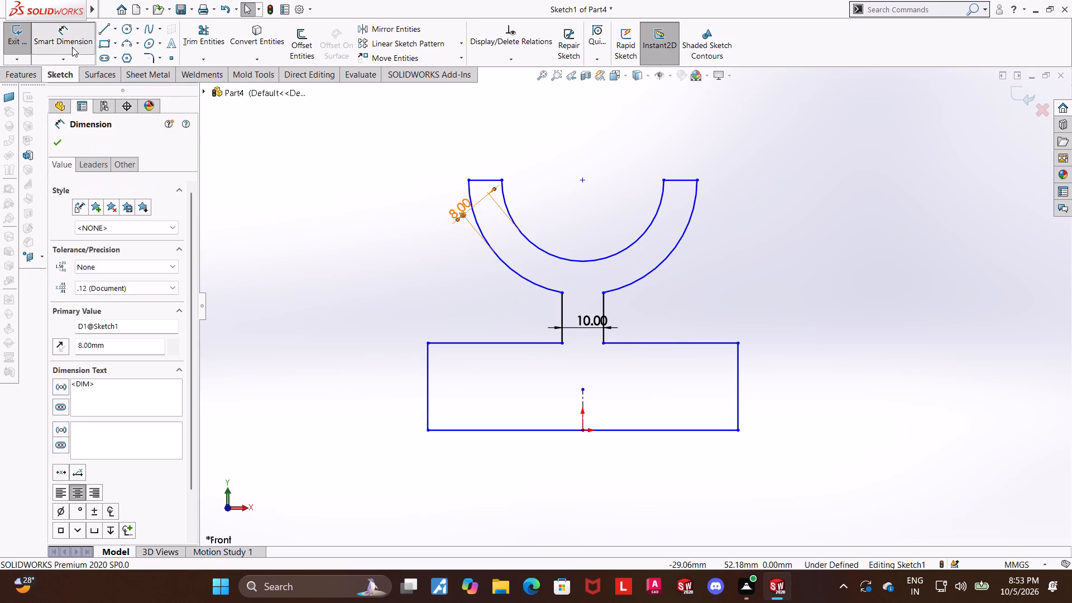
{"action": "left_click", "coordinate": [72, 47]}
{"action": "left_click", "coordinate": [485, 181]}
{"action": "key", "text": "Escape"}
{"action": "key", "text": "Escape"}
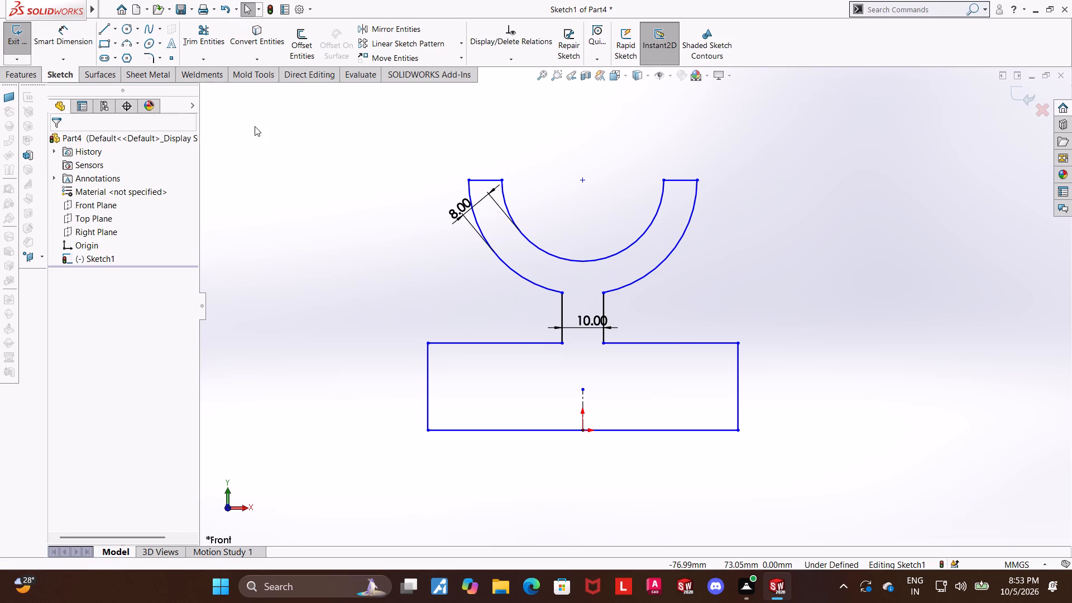
Dimension the cradle's inner opening between the two inner arc endpoints as 28 mm.
{"action": "left_click", "coordinate": [51, 30]}
{"action": "left_click", "coordinate": [504, 181]}
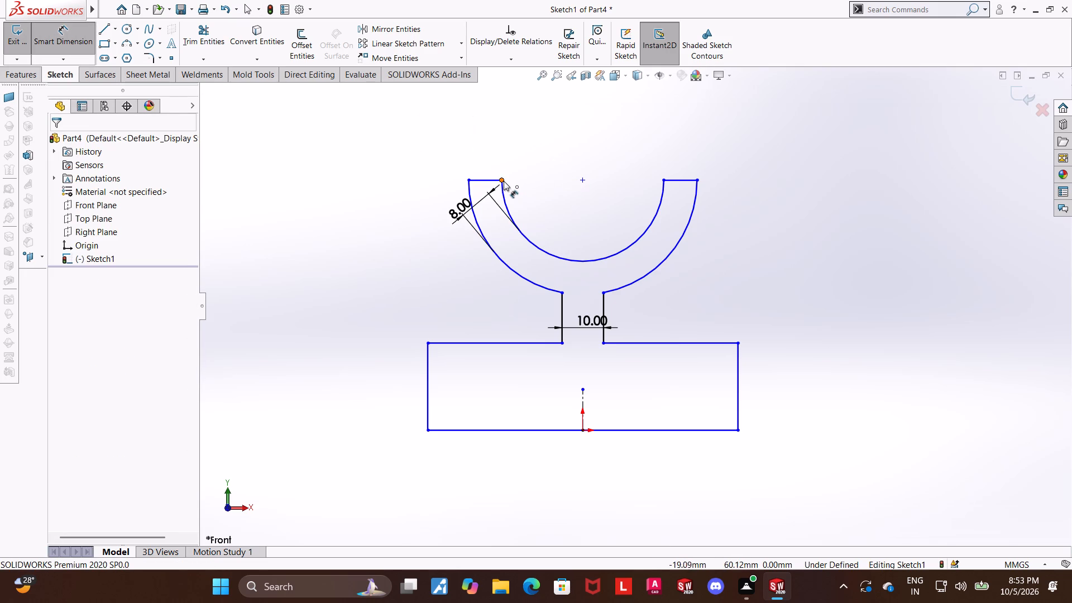
{"action": "left_click", "coordinate": [663, 179]}
{"action": "left_click", "coordinate": [612, 159]}
{"action": "type", "text": "28"}
{"action": "key", "text": "Return"}
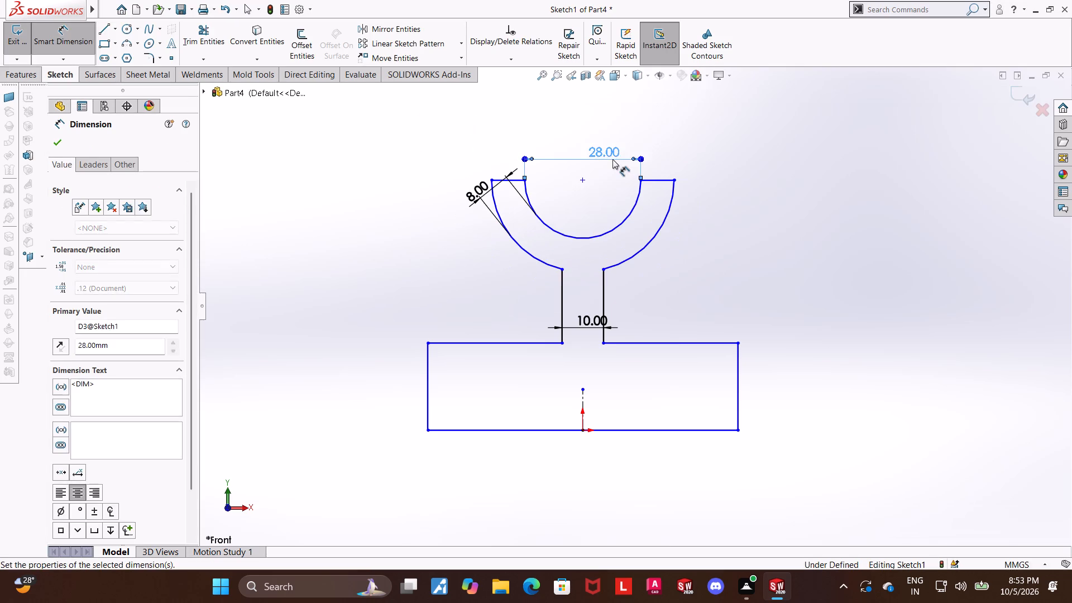
{"action": "key", "text": "Escape"}
{"action": "key", "text": "Escape"}
{"action": "left_click", "coordinate": [774, 234]}
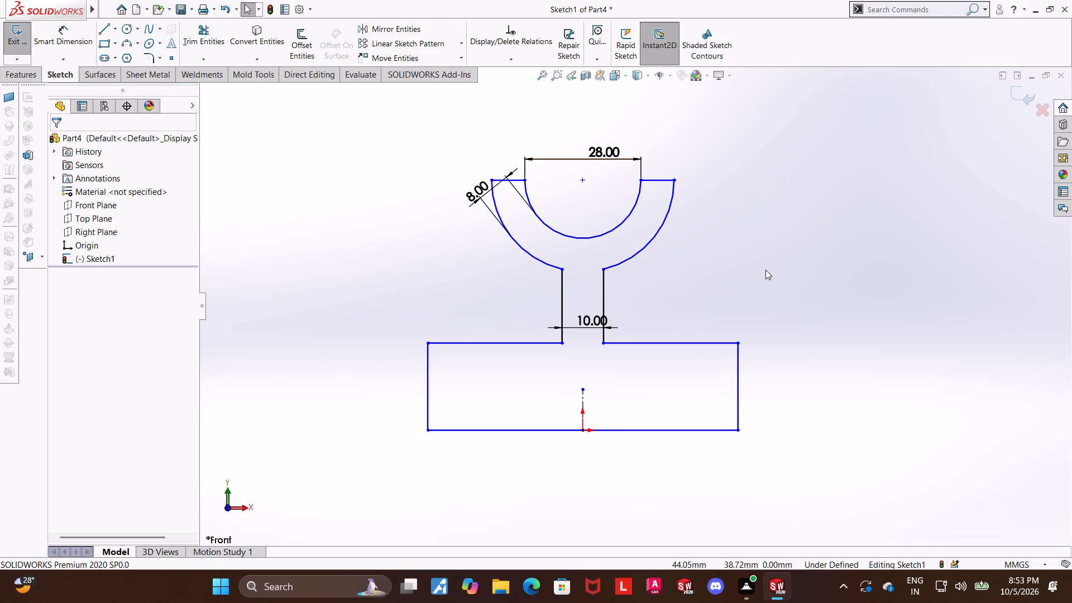
Delete the 8 mm offset dimension beside the cradle's left outer arc.
{"action": "scroll", "coordinate": [717, 255], "scroll_direction": "up", "scroll_amount": 3}
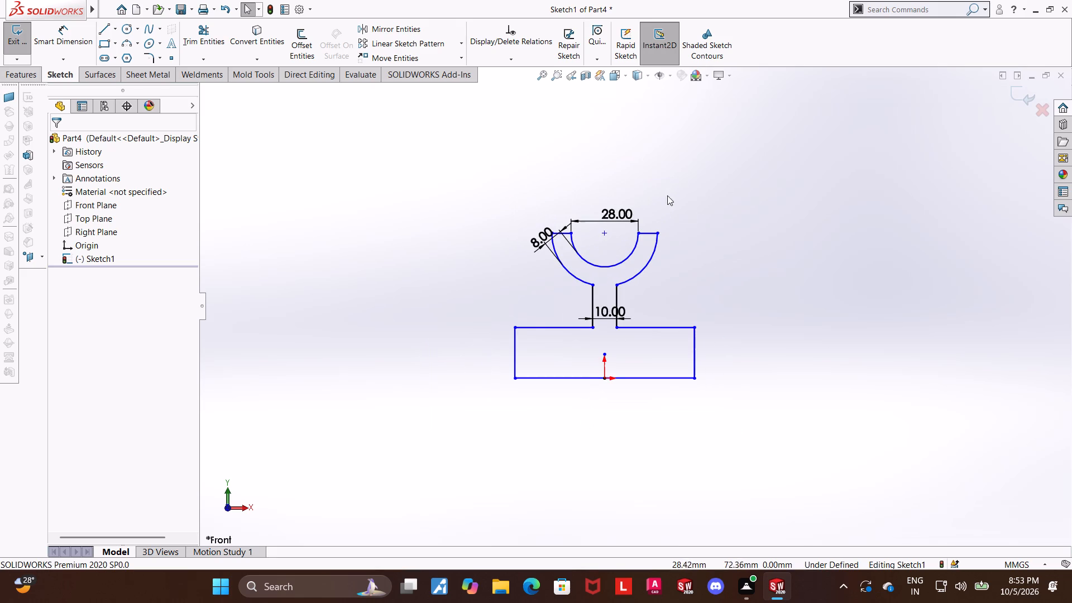
{"action": "scroll", "coordinate": [636, 187], "scroll_direction": "up", "scroll_amount": 1}
{"action": "scroll", "coordinate": [626, 209], "scroll_direction": "down", "scroll_amount": 5}
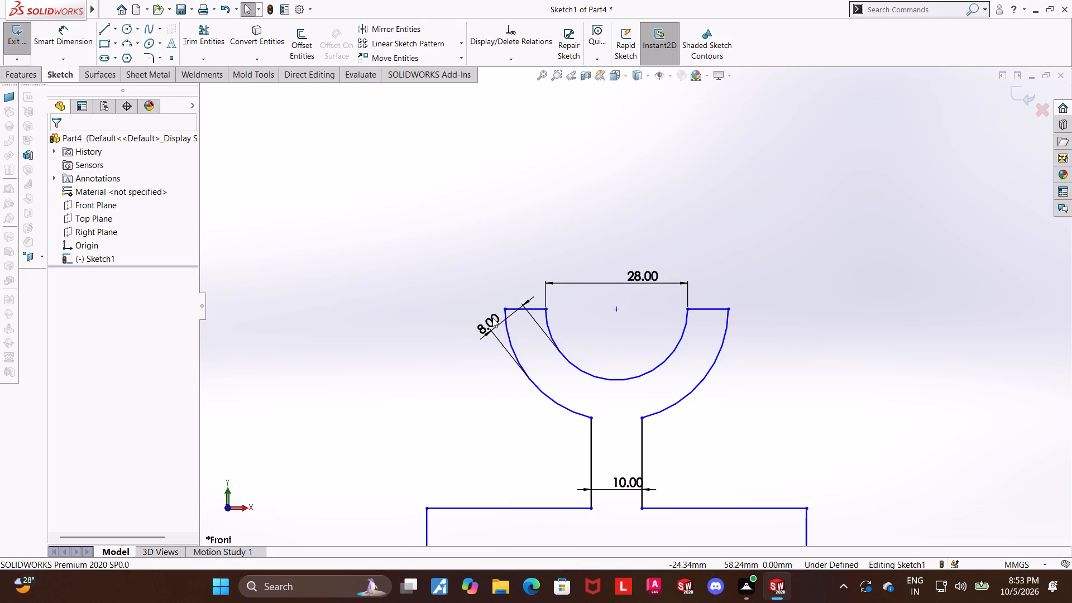
{"action": "right_click", "coordinate": [491, 318]}
{"action": "left_click", "coordinate": [513, 423]}
{"action": "key", "text": "Escape"}
{"action": "key", "text": "Escape"}
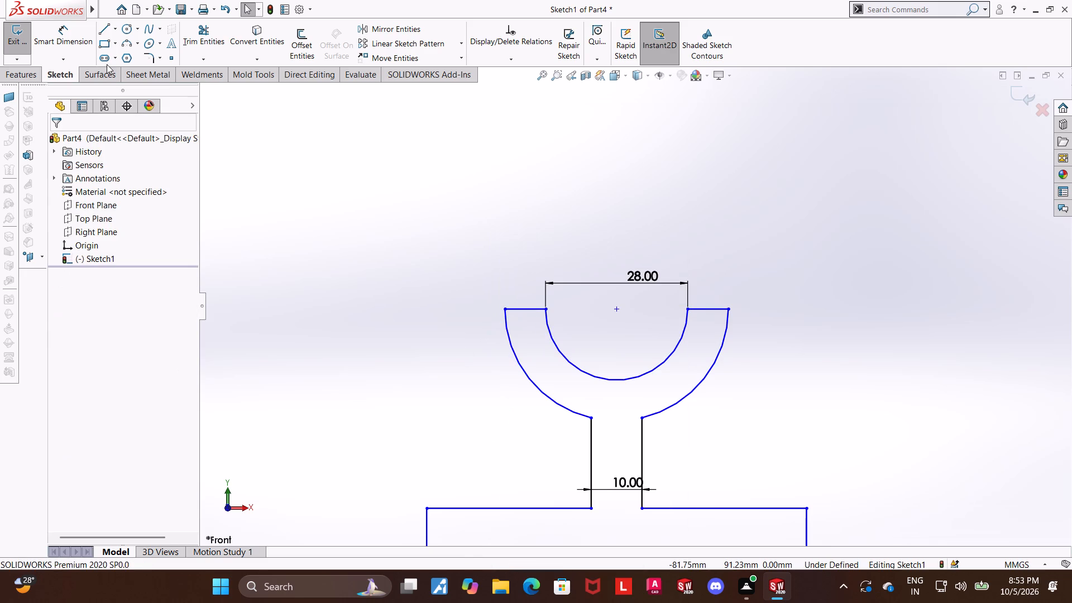
Draw a vertical line about 14 mm long upward from the left endpoint of the cradle's outer arc.
{"action": "left_click", "coordinate": [103, 31]}
{"action": "left_click", "coordinate": [505, 308]}
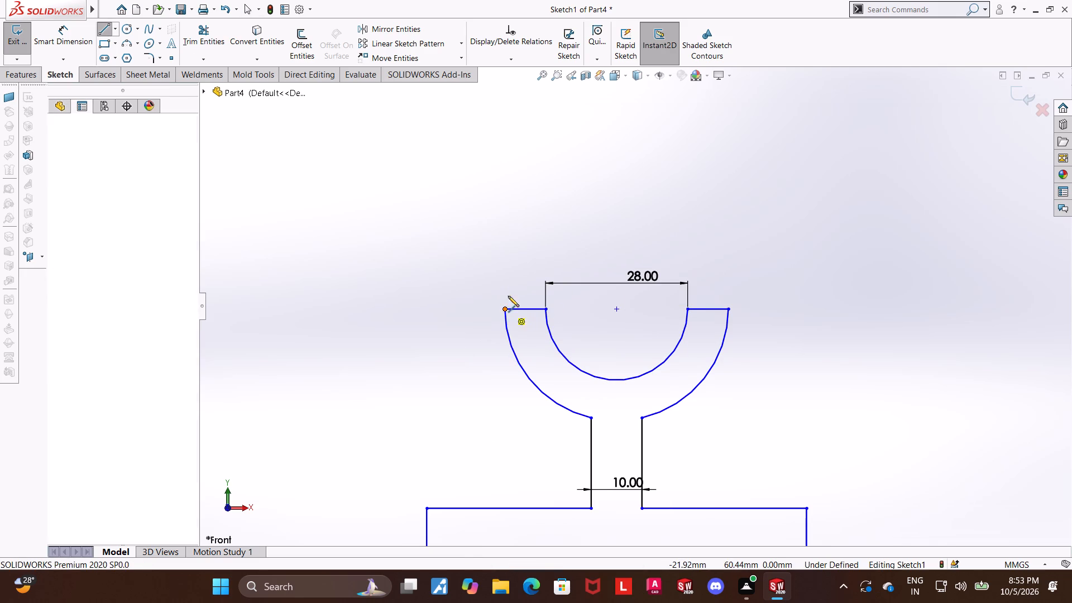
{"action": "left_click", "coordinate": [504, 236]}
{"action": "key", "text": "Escape"}
{"action": "key", "text": "Escape"}
{"action": "key", "text": "Escape"}
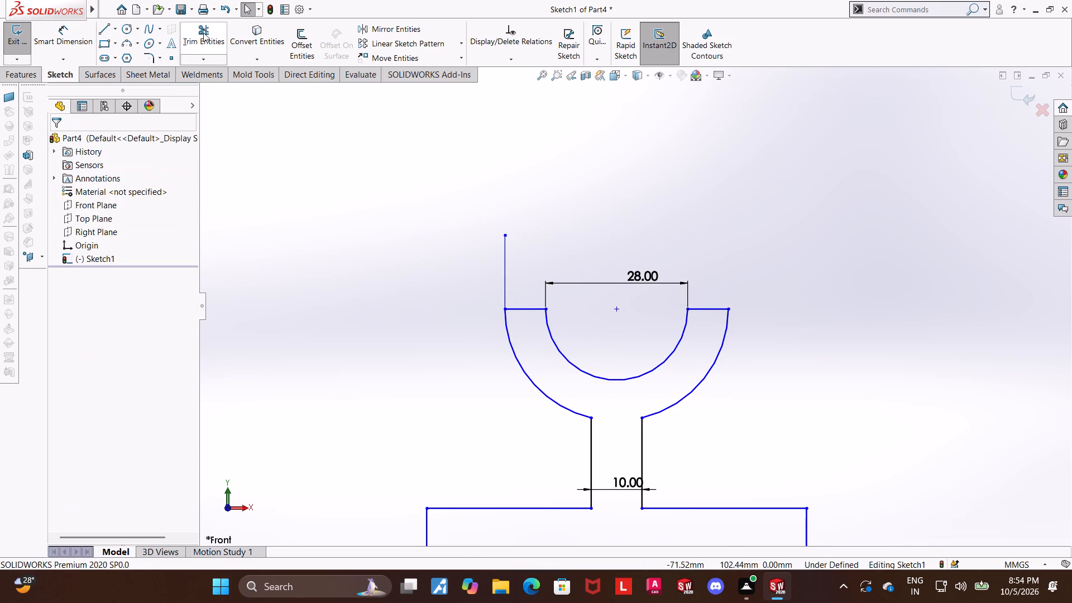
Trim away the short horizontal line closing the cradle's left end.
{"action": "left_click", "coordinate": [211, 22]}
{"action": "left_click_drag", "start_coordinate": [531, 299], "coordinate": [530, 323]}
{"action": "key", "text": "Escape"}
{"action": "key", "text": "Escape"}
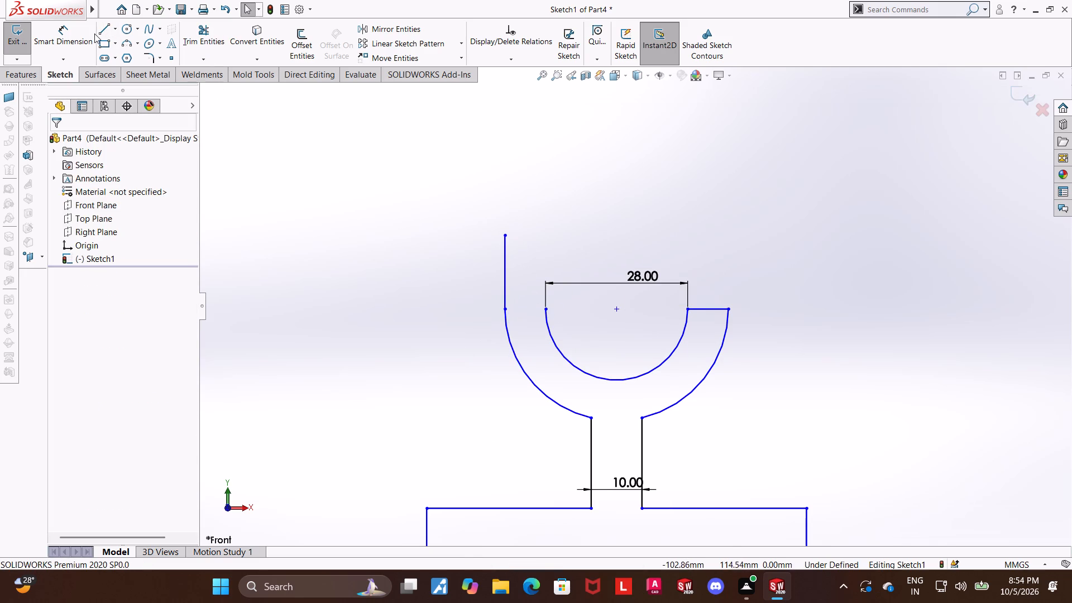
Draw a vertical line up from the inner arc's left endpoint and close the left arm with a horizontal top line.
{"action": "double_click", "coordinate": [108, 30]}
{"action": "left_click", "coordinate": [547, 309]}
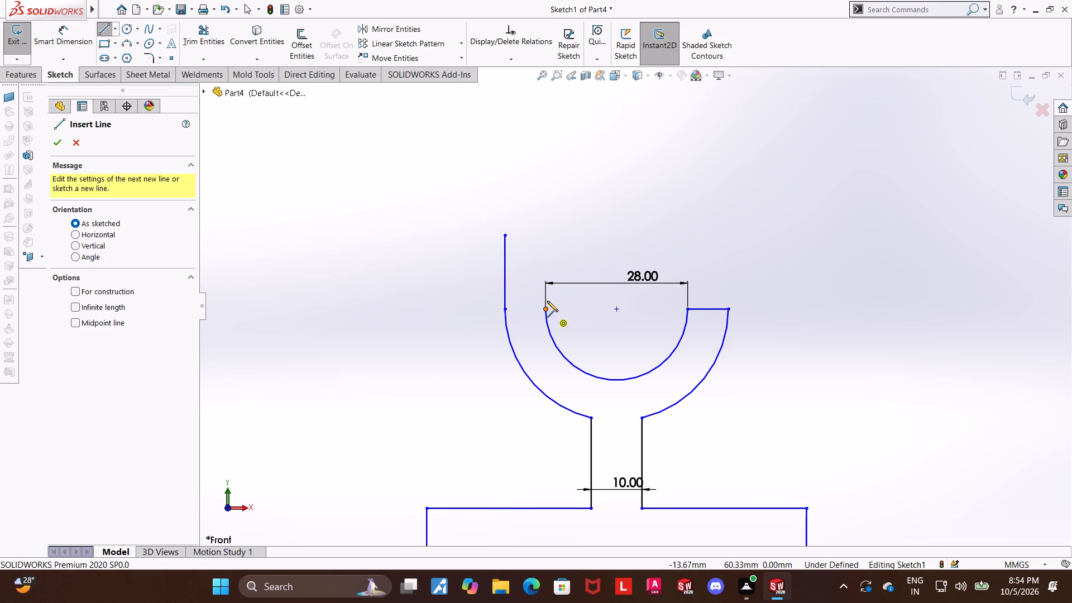
{"action": "left_click", "coordinate": [547, 236]}
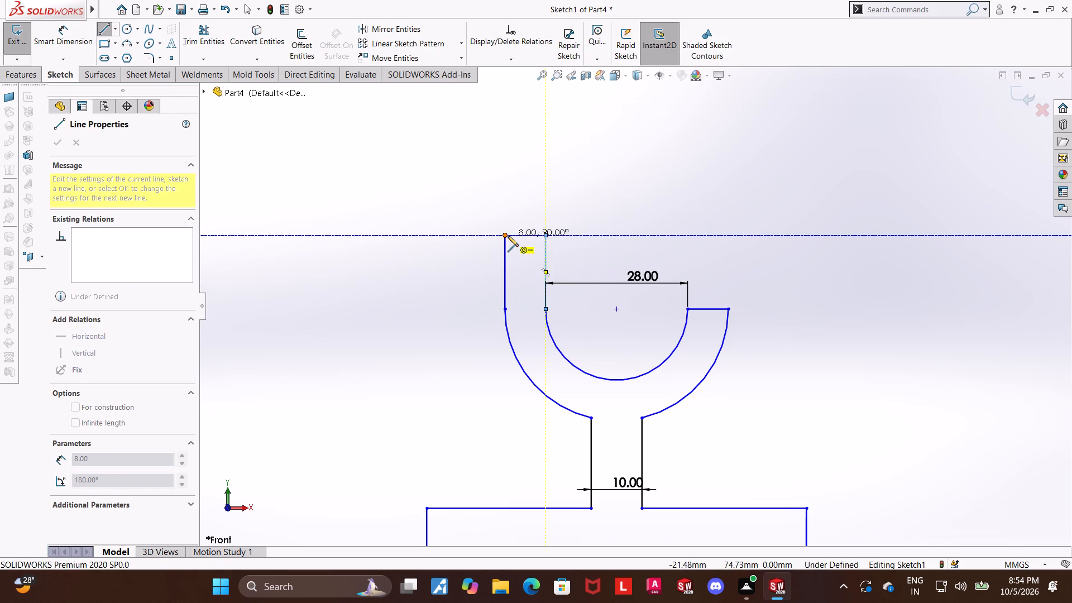
{"action": "left_click", "coordinate": [508, 236]}
{"action": "key", "text": "Escape"}
{"action": "key", "text": "Escape"}
{"action": "key", "text": "Escape"}
Dimension the left arm's top edge as 8 mm.
{"action": "left_click", "coordinate": [59, 44]}
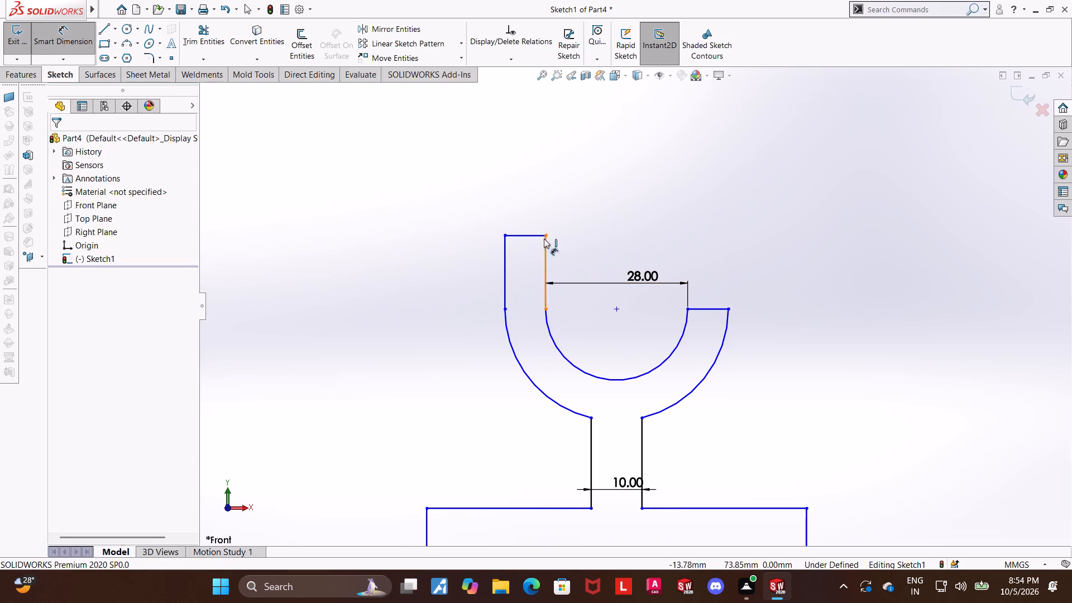
{"action": "left_click", "coordinate": [529, 233]}
{"action": "left_click", "coordinate": [529, 221]}
{"action": "left_click", "coordinate": [484, 200]}
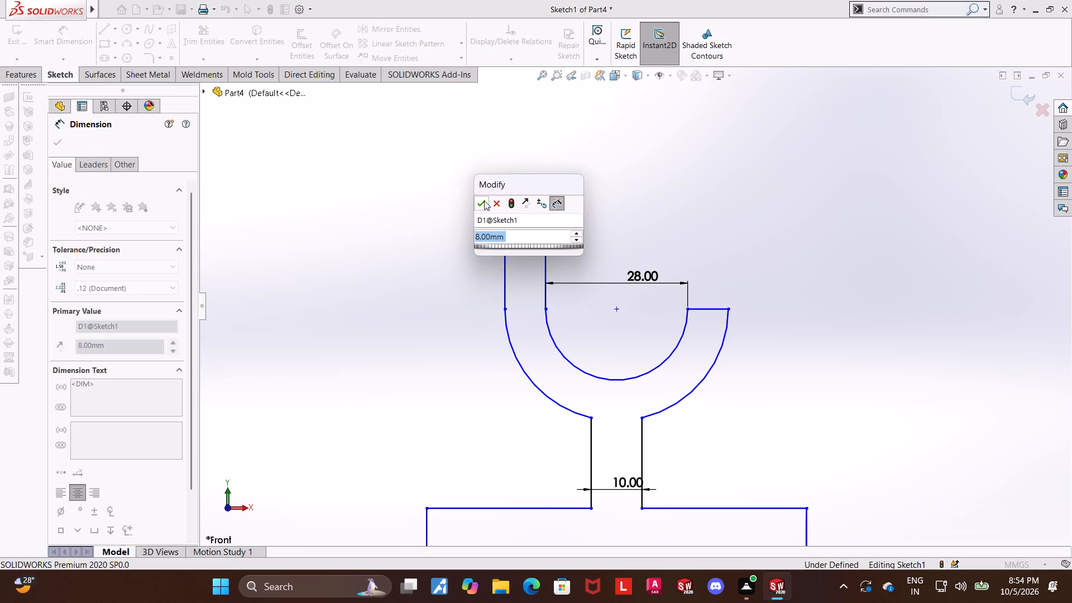
{"action": "key", "text": "Escape"}
{"action": "key", "text": "Escape"}
{"action": "key", "text": "Escape"}
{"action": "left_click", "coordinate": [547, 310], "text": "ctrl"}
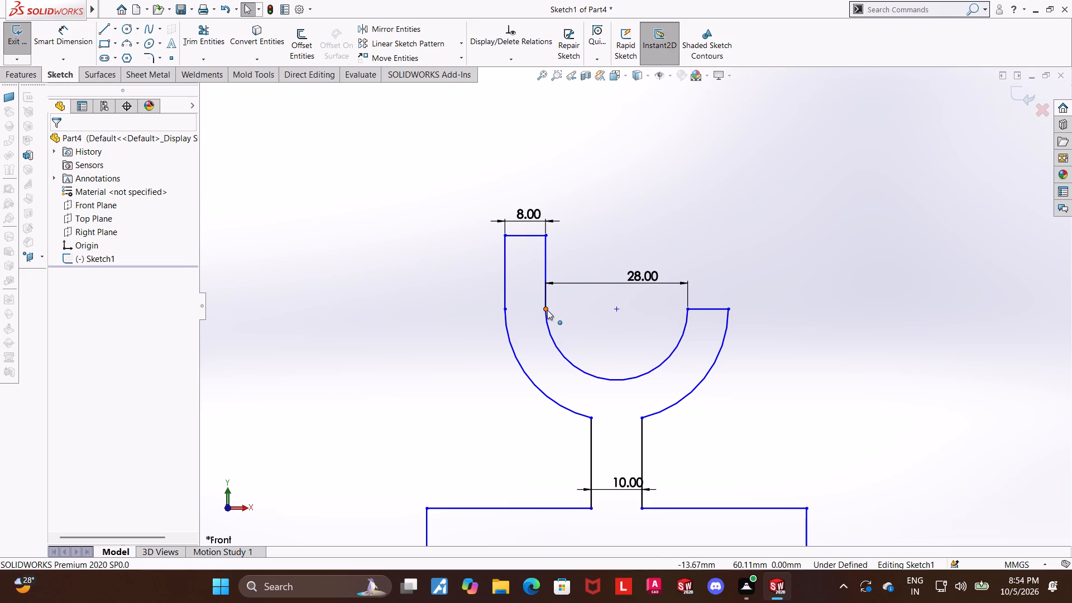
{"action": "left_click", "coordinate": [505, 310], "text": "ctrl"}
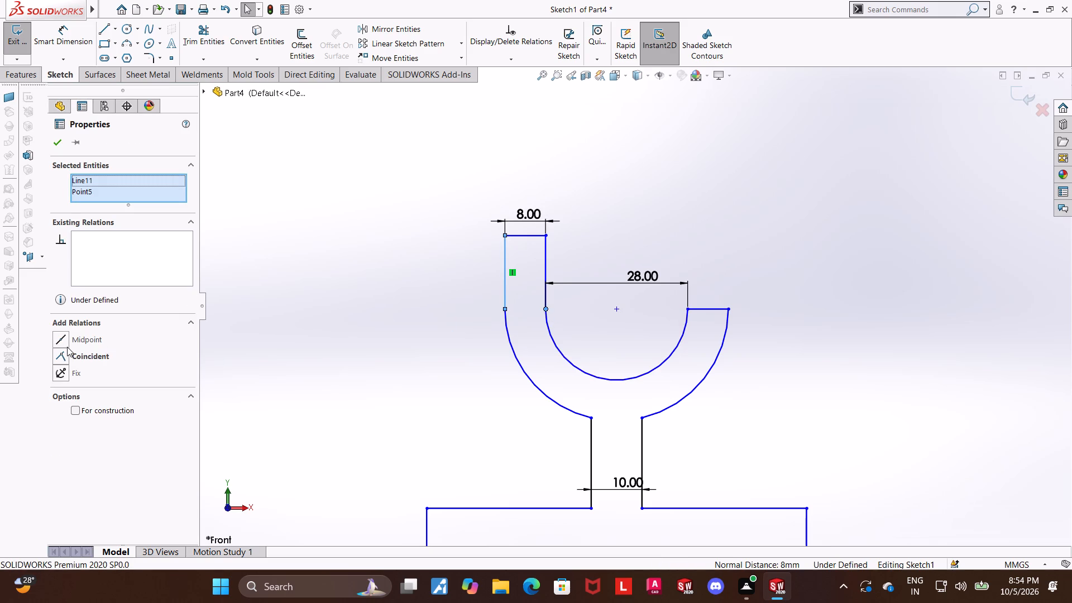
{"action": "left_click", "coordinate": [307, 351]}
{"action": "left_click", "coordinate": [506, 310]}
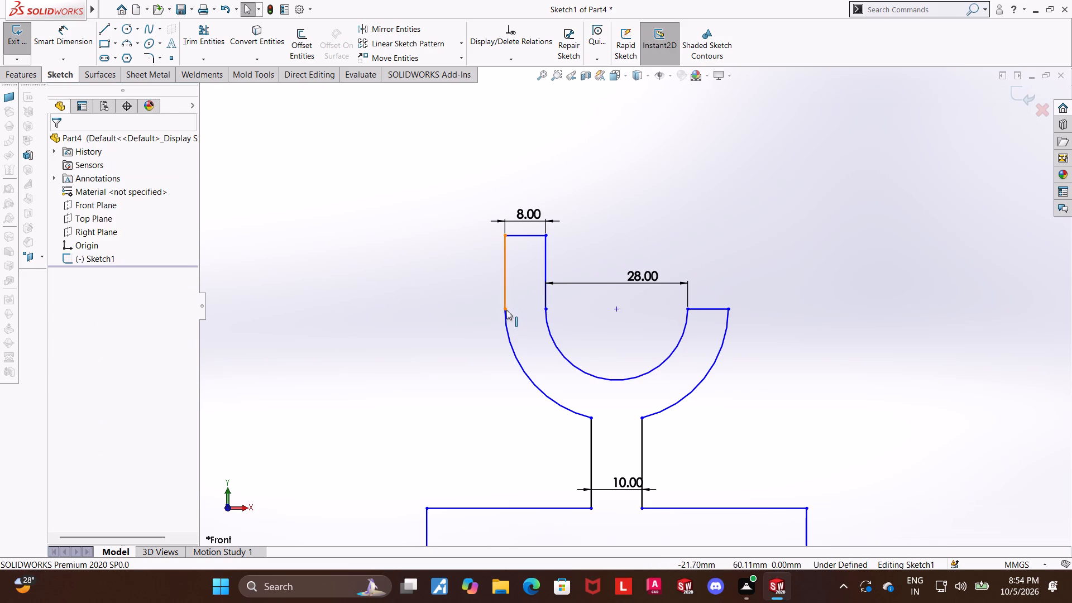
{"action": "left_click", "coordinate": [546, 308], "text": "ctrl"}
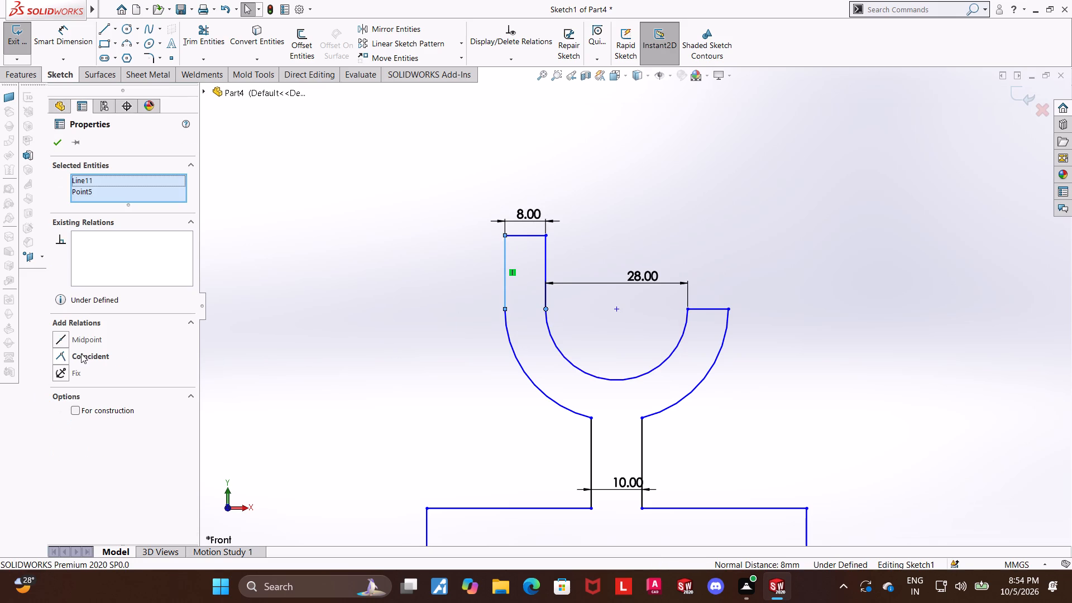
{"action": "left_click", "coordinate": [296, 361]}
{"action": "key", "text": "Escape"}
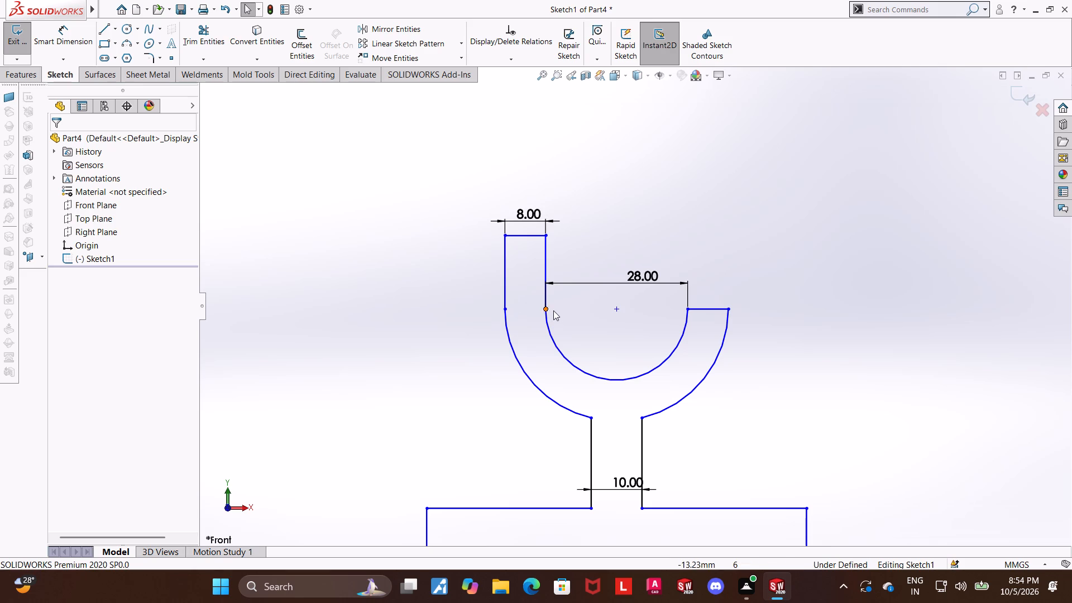
Apply a horizontal relation between the inner arc's left endpoint and the arc center point.
{"action": "left_click", "coordinate": [549, 310]}
{"action": "left_click", "coordinate": [617, 312], "text": "ctrl"}
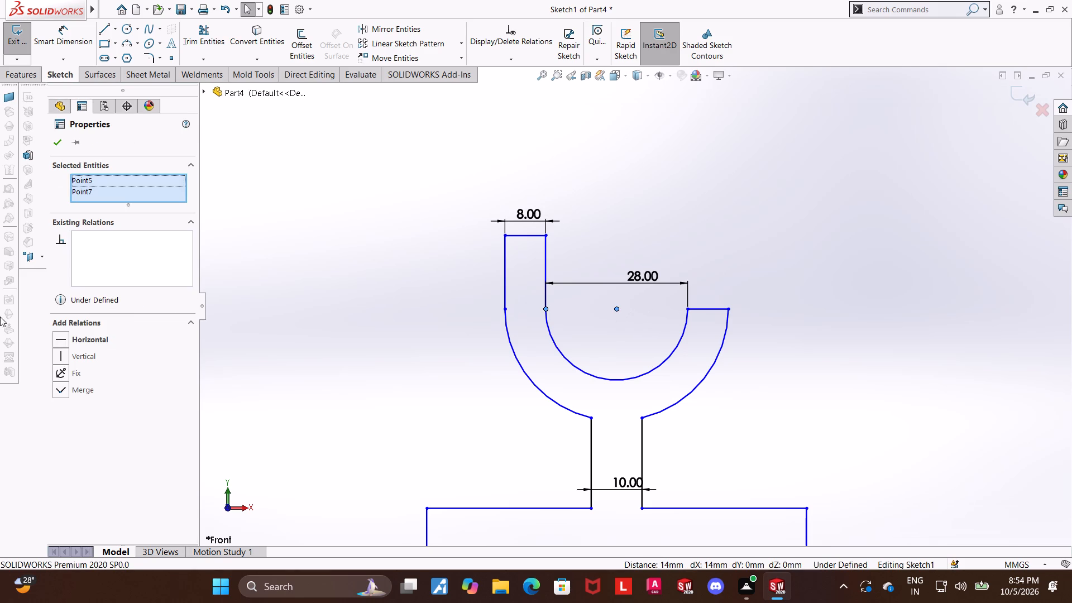
{"action": "left_click", "coordinate": [52, 340]}
{"action": "left_click", "coordinate": [261, 352]}
{"action": "key", "text": "Escape"}
{"action": "key", "text": "Escape"}
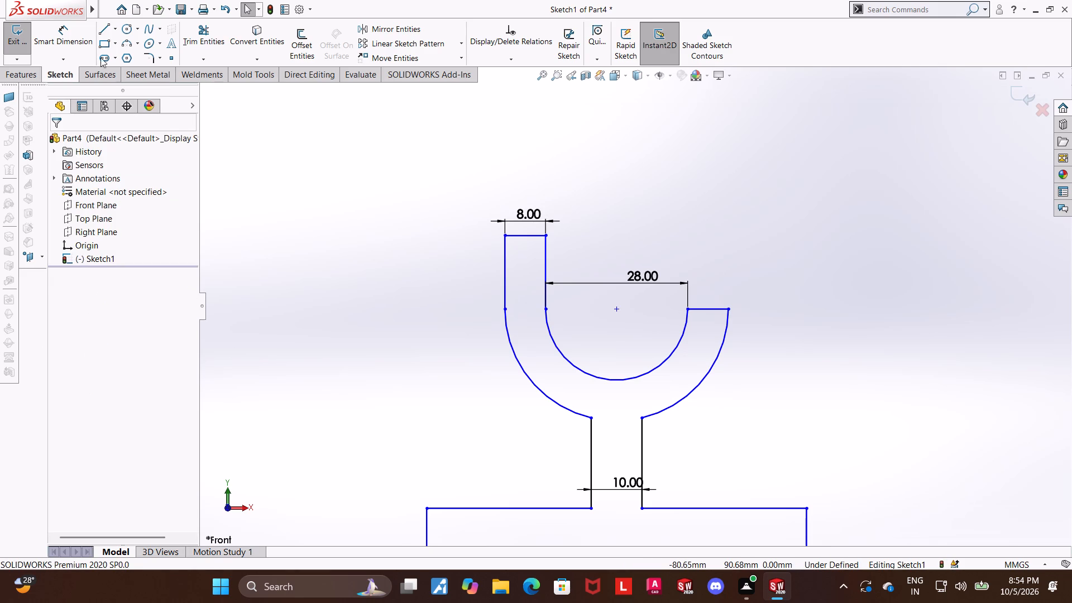
Dimension the vertical distance from the arc center to the left arm's top edge as 76-40+26 mm.
{"action": "left_click", "coordinate": [65, 41]}
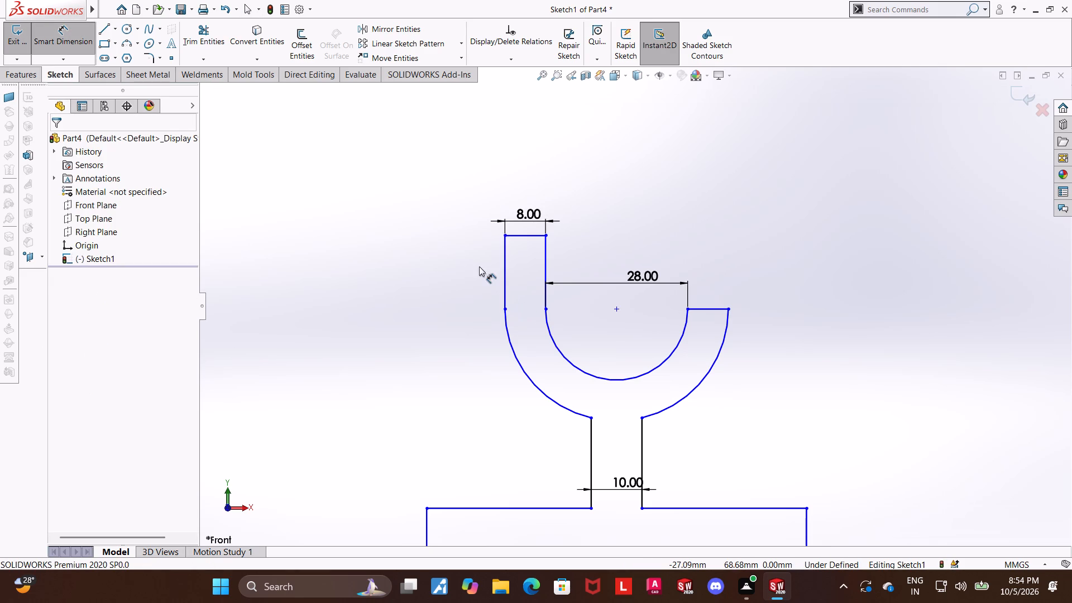
{"action": "left_click", "coordinate": [617, 307]}
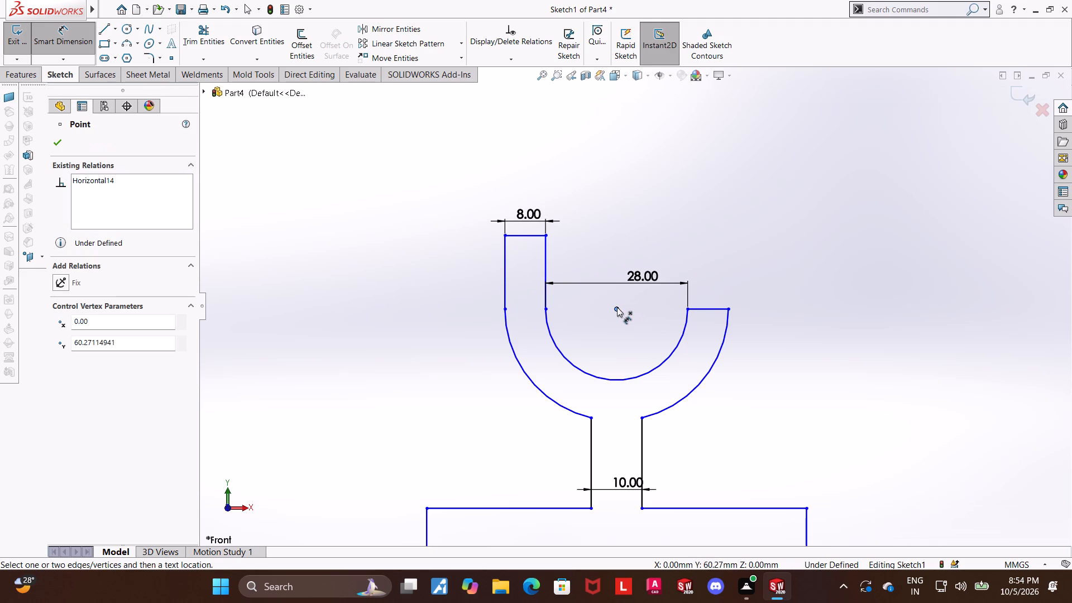
{"action": "left_click", "coordinate": [532, 237]}
{"action": "left_click", "coordinate": [449, 274]}
{"action": "type", "text": "76"}
{"action": "key", "text": "minus"}
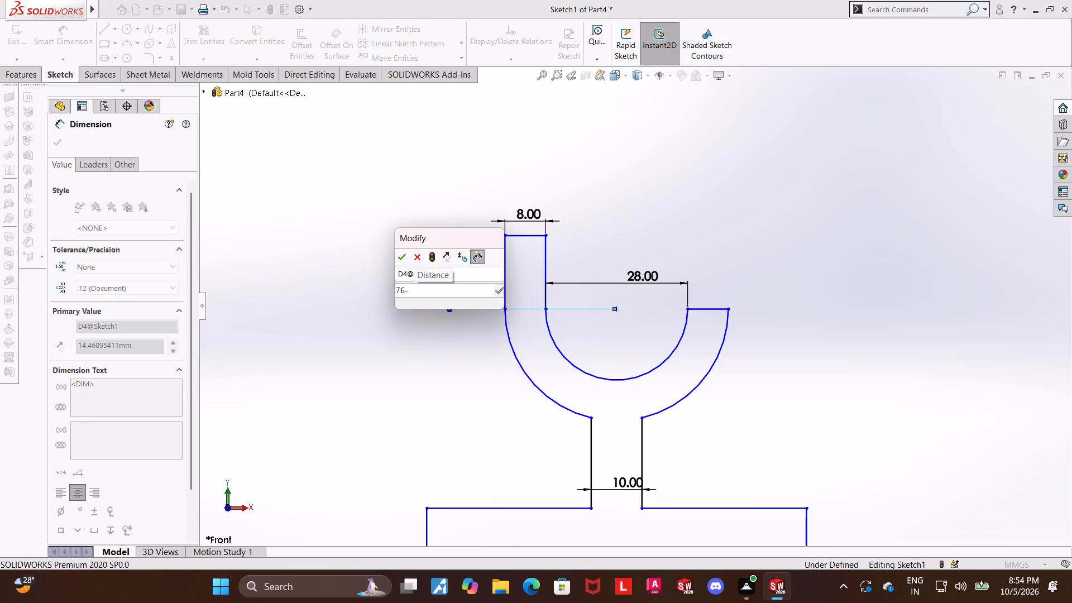
{"action": "type", "text": "40+26"}
{"action": "key", "text": "Return"}
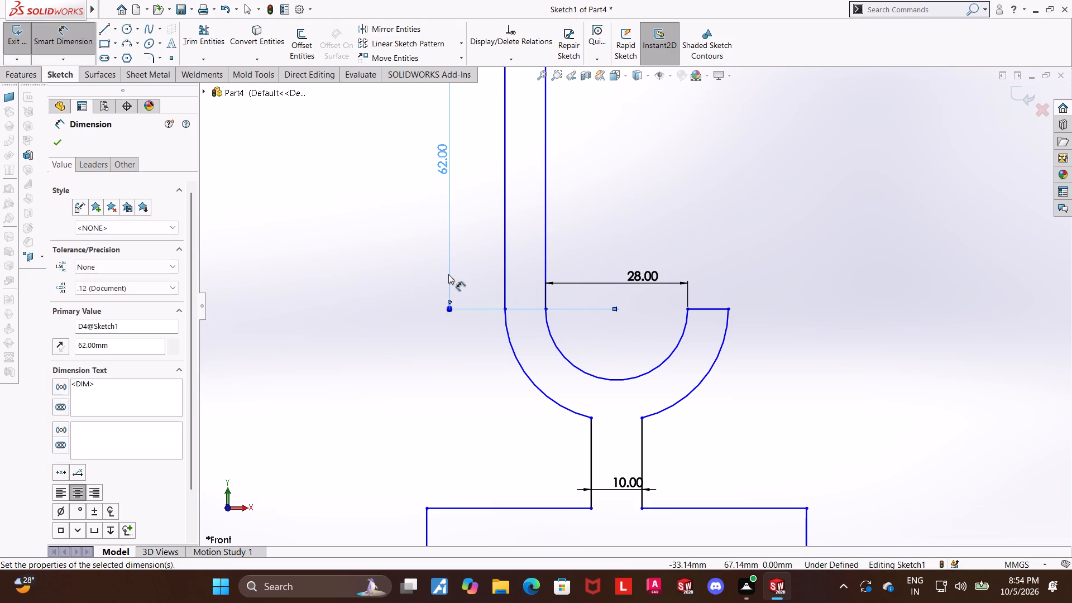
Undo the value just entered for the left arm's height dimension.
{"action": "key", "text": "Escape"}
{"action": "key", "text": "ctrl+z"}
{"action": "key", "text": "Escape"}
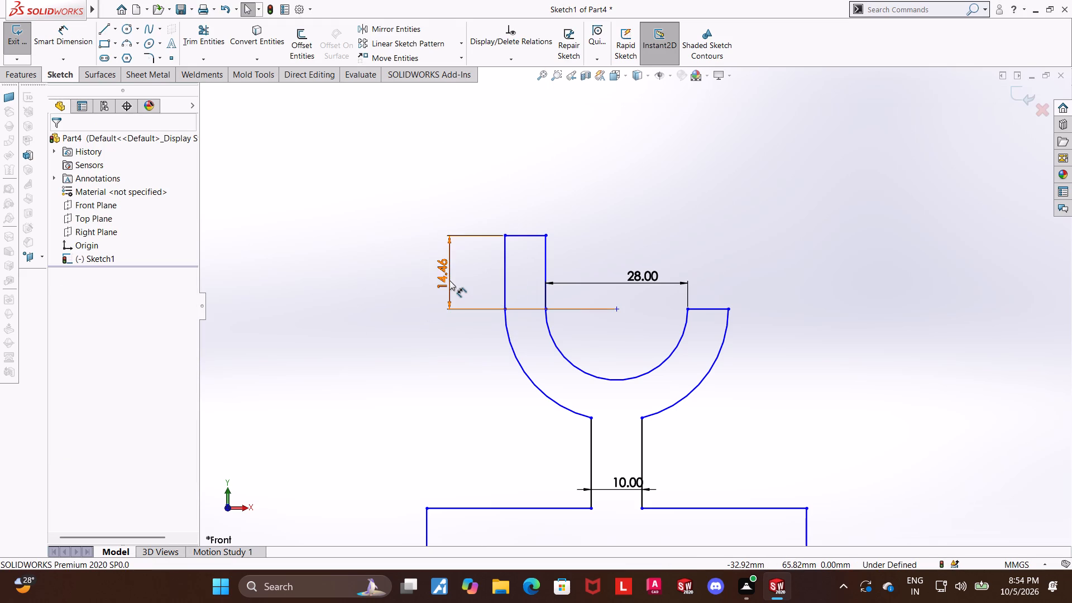
Set the left arm's height dimension above the arc center to 76-65, giving 11 mm.
{"action": "double_click", "coordinate": [449, 280]}
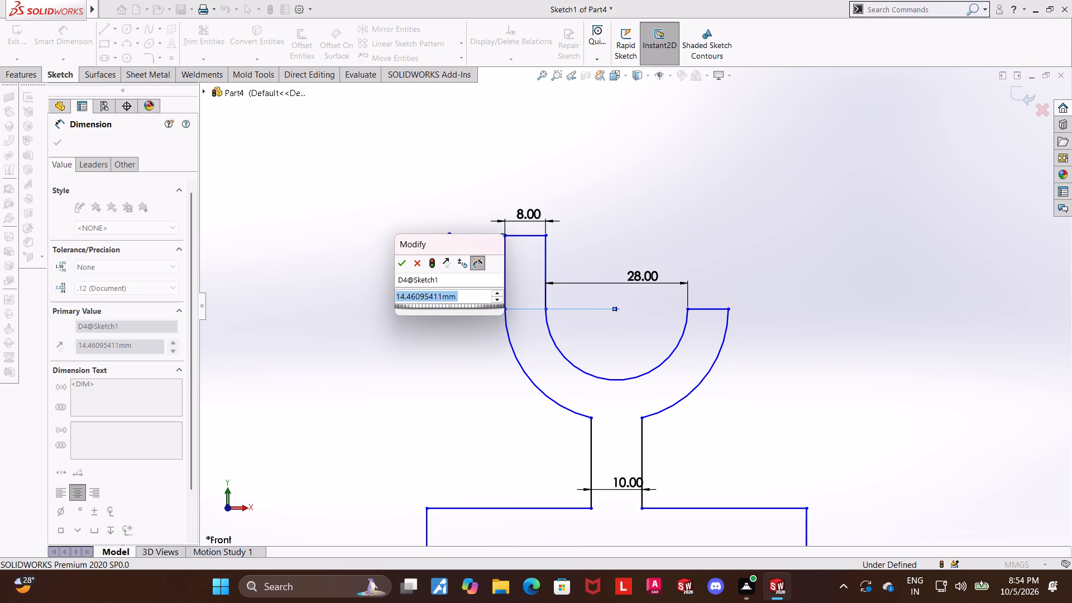
{"action": "type", "text": "76-"}
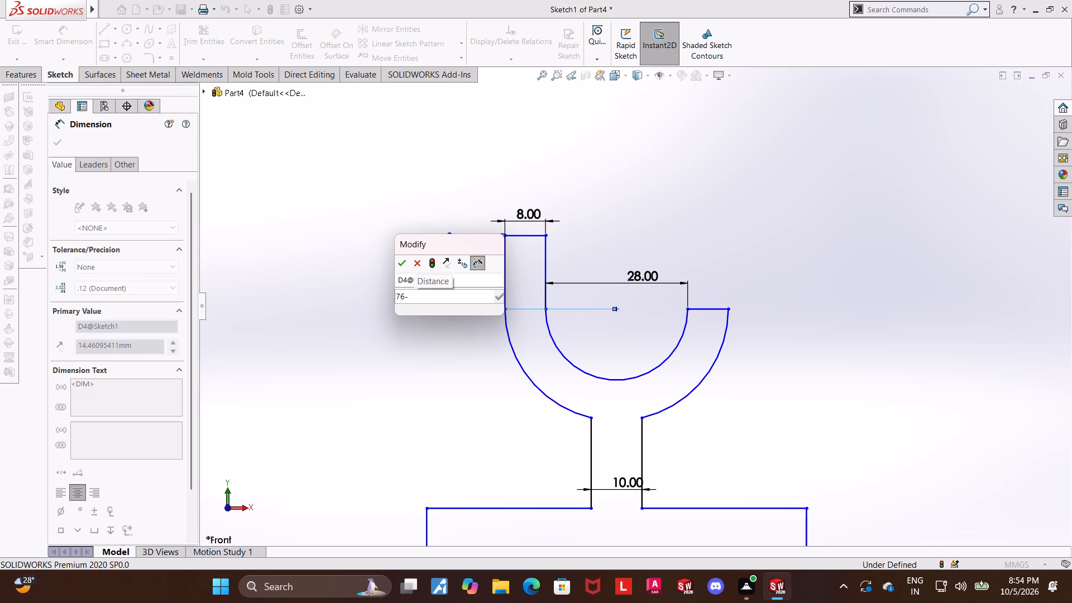
{"action": "type", "text": "65"}
{"action": "key", "text": "Return"}
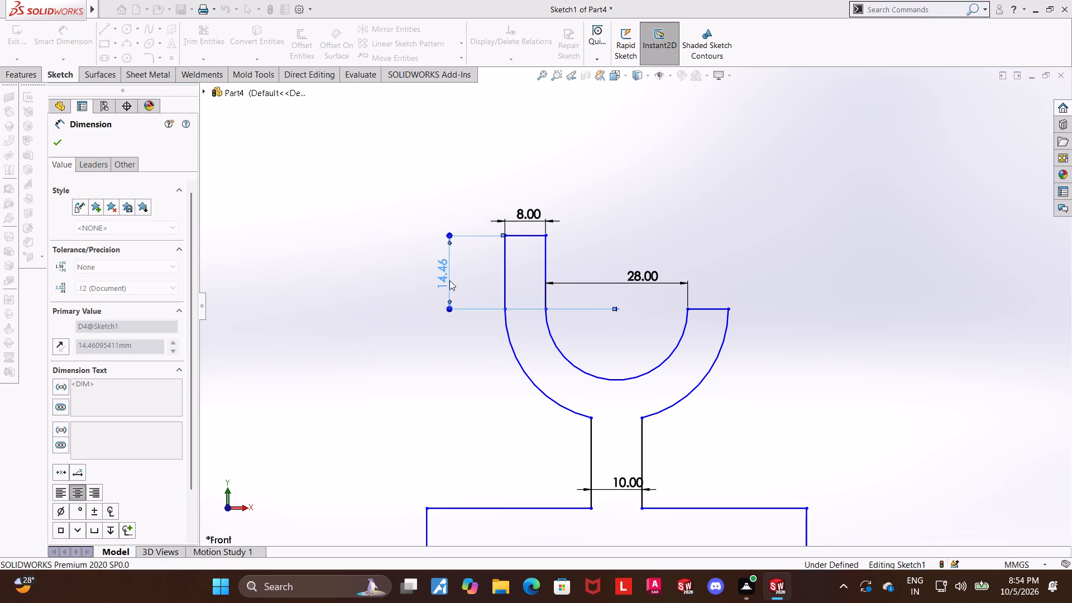
{"action": "key", "text": "Escape"}
{"action": "key", "text": "Escape"}
{"action": "left_click", "coordinate": [1028, 377]}
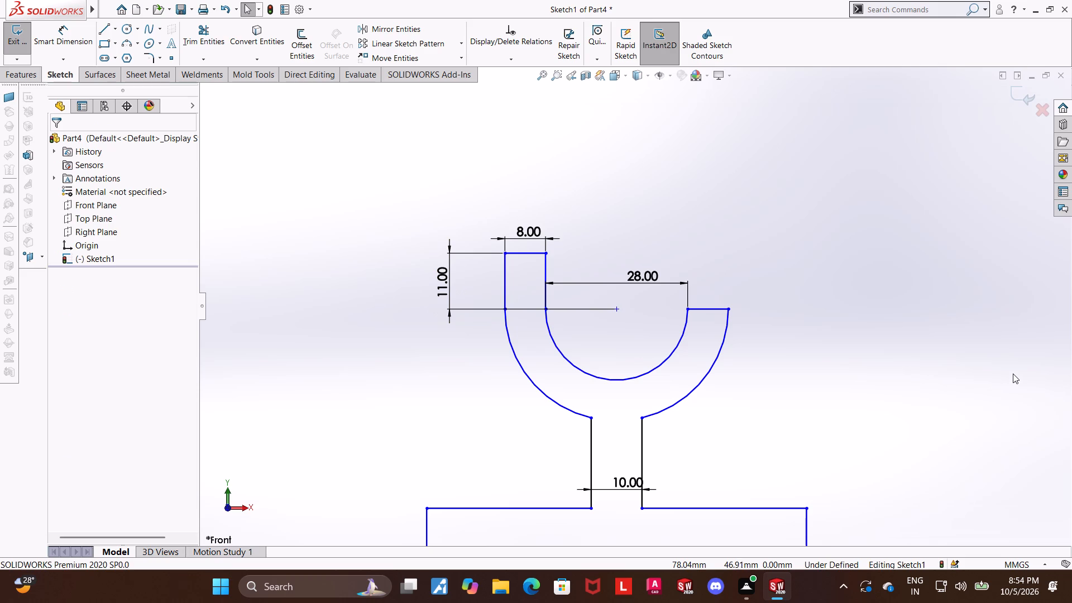
{"action": "left_click", "coordinate": [891, 341]}
Mirror the left arm's two vertical lines and top line about the vertical construction centerline, keeping the originals.
{"action": "scroll", "coordinate": [721, 176], "scroll_direction": "up", "scroll_amount": 3}
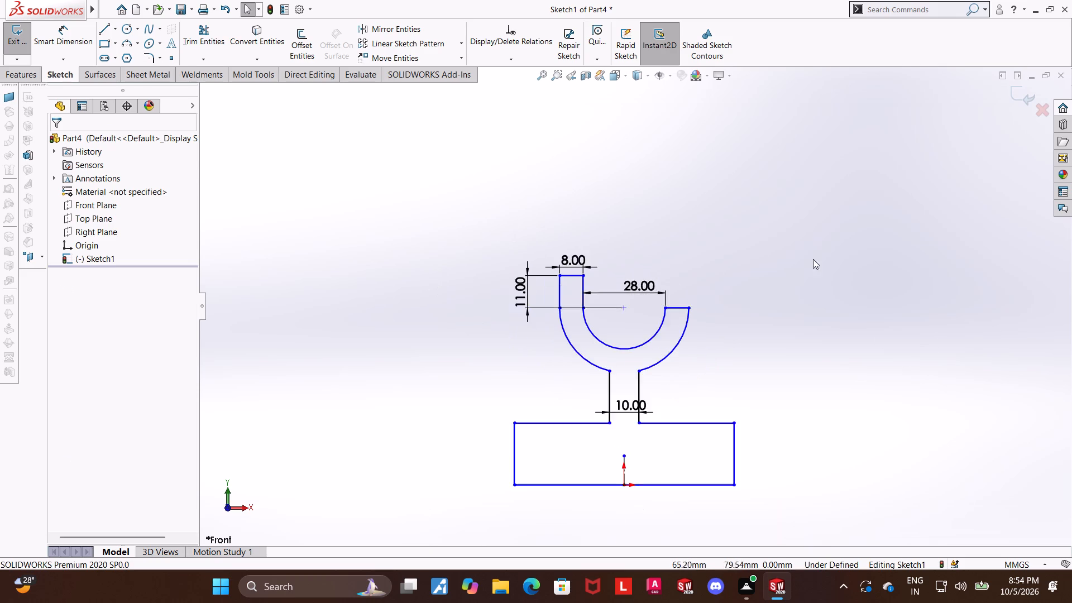
{"action": "scroll", "coordinate": [807, 299], "scroll_direction": "down", "scroll_amount": 1}
{"action": "left_click", "coordinate": [415, 26]}
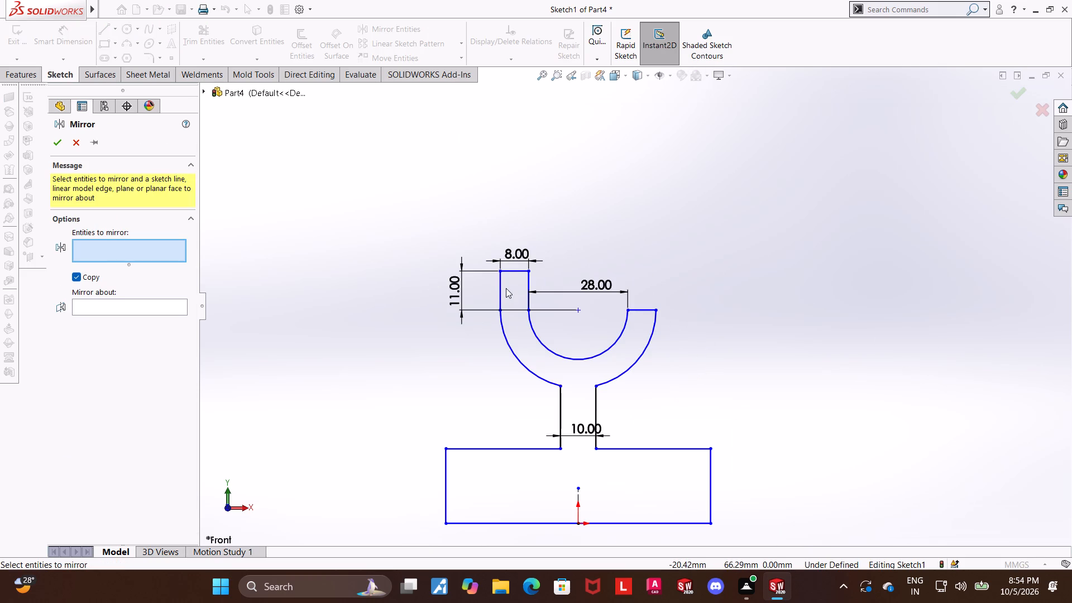
{"action": "left_click", "coordinate": [500, 288]}
{"action": "left_click", "coordinate": [515, 265]}
{"action": "left_click", "coordinate": [515, 271]}
{"action": "left_click", "coordinate": [527, 288]}
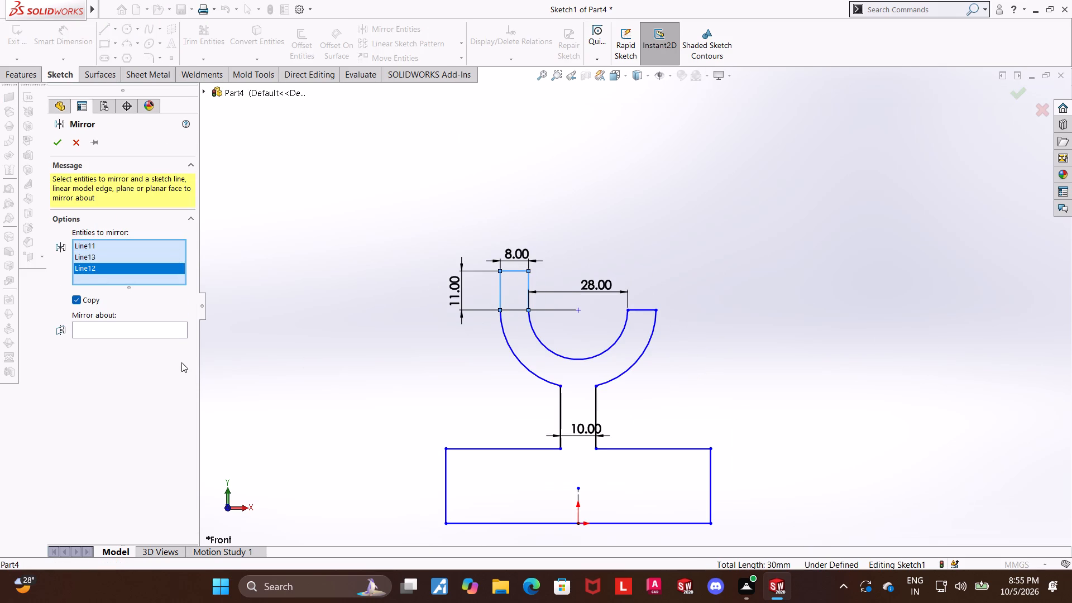
{"action": "left_click", "coordinate": [162, 330]}
{"action": "scroll", "coordinate": [542, 407], "scroll_direction": "up", "scroll_amount": 2}
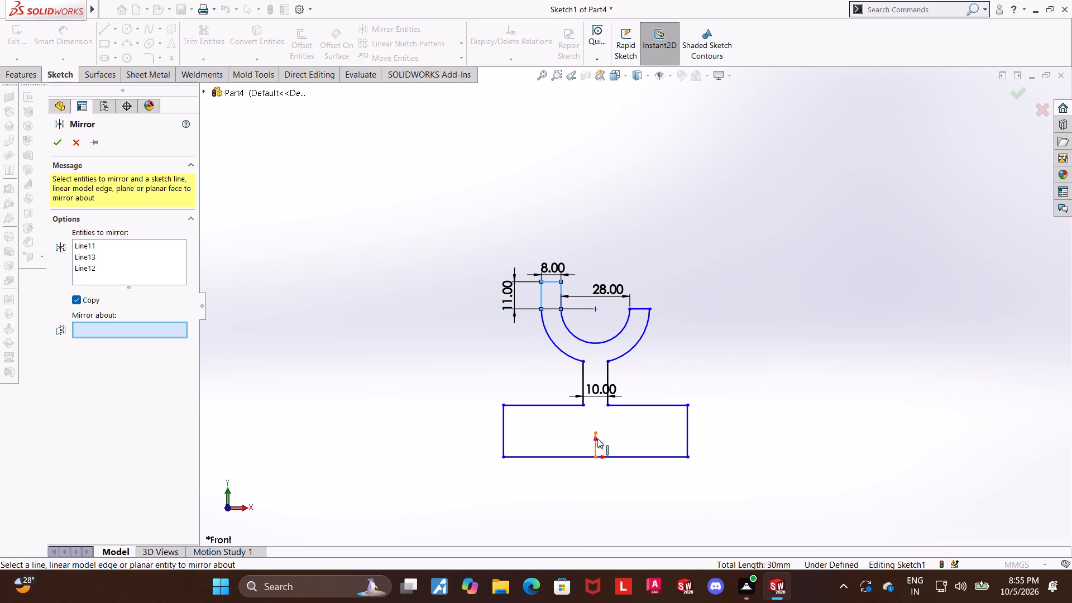
{"action": "left_click", "coordinate": [597, 439]}
{"action": "left_click", "coordinate": [52, 136]}
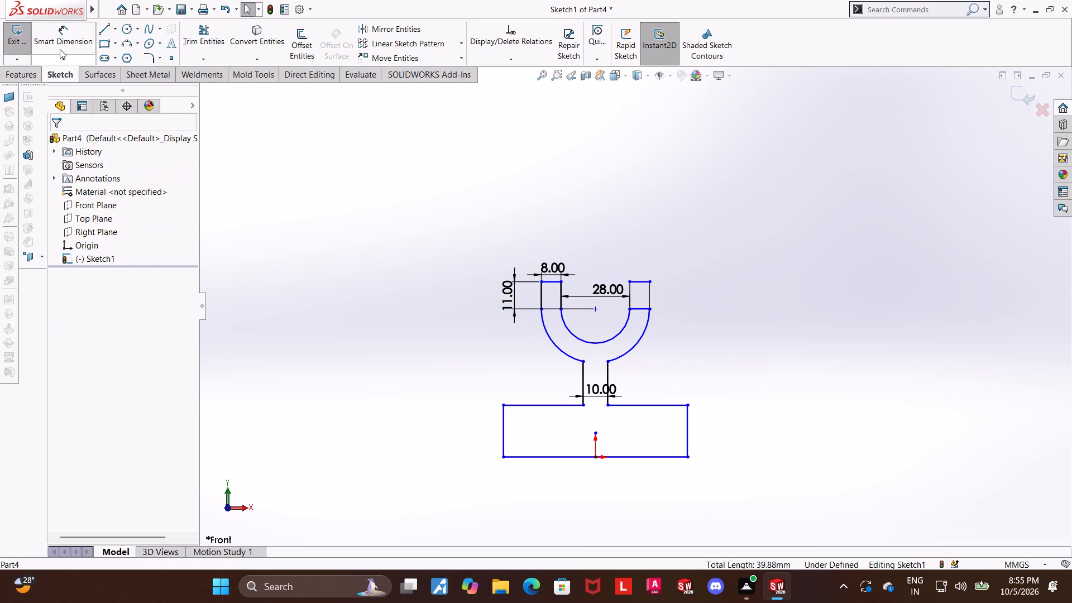
Trim away the horizontal line closing off the bottom of the cradle's mirrored right arm.
{"action": "left_click", "coordinate": [210, 32]}
{"action": "scroll", "coordinate": [651, 272], "scroll_direction": "down", "scroll_amount": 3}
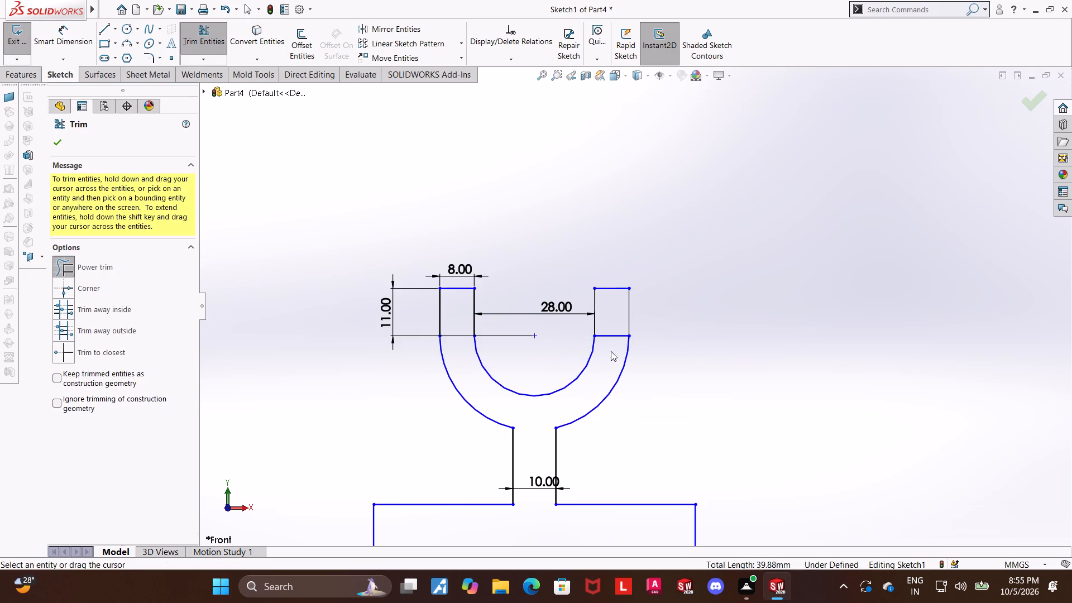
{"action": "left_click_drag", "start_coordinate": [611, 347], "coordinate": [614, 316]}
{"action": "scroll", "coordinate": [616, 348], "scroll_direction": "up", "scroll_amount": 3}
{"action": "key", "text": "Escape"}
{"action": "key", "text": "Escape"}
{"action": "key", "text": "Escape"}
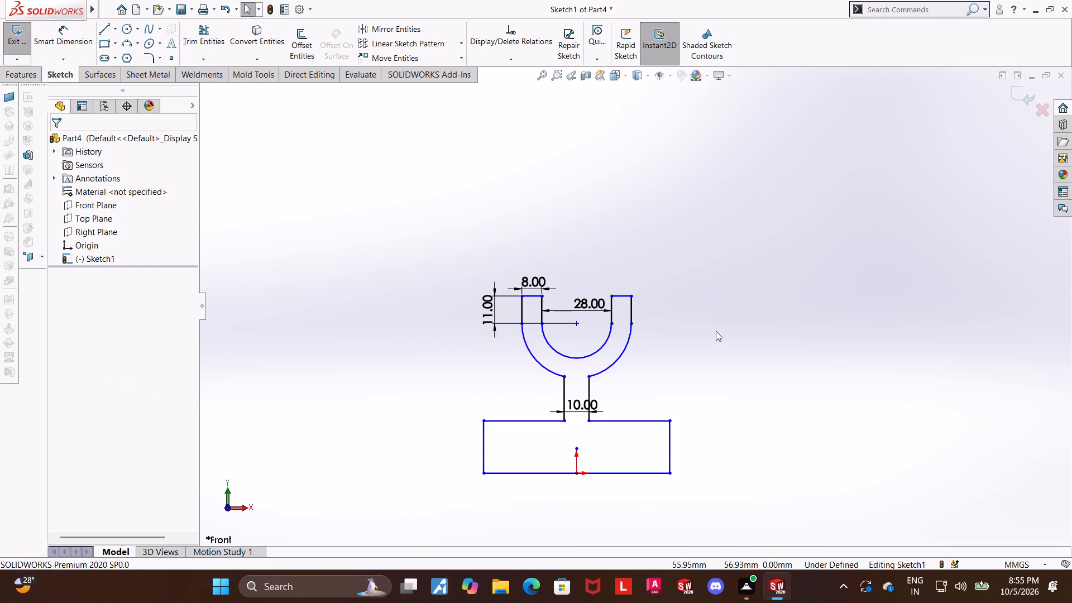
{"action": "key", "text": "Escape"}
{"action": "key", "text": "Escape"}
{"action": "key", "text": "Escape"}
{"action": "key", "text": "Escape"}
{"action": "key", "text": "Escape"}
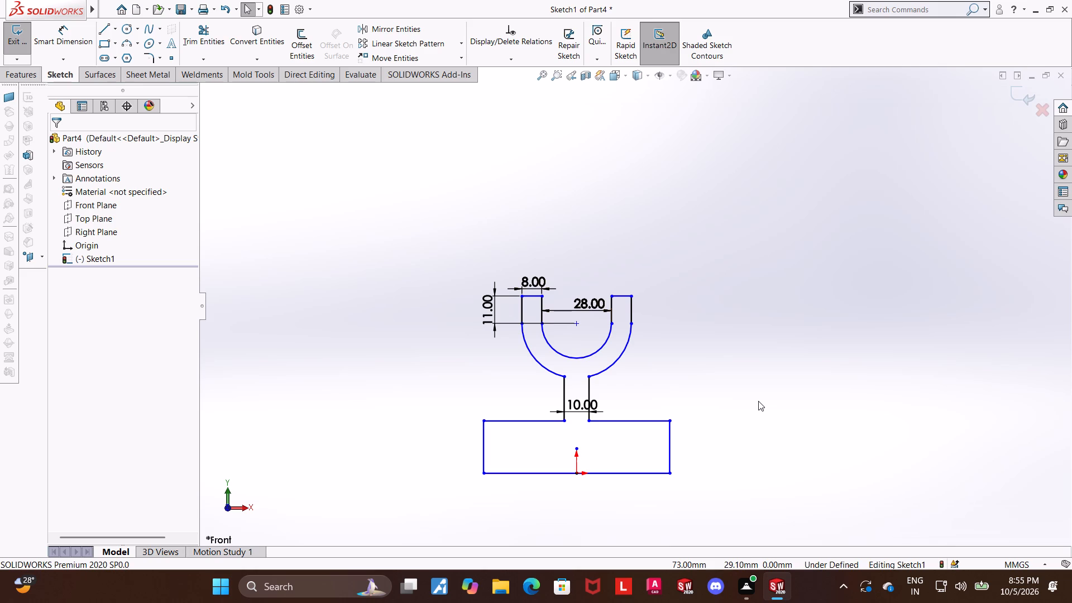
{"action": "key", "text": "Escape"}
{"action": "key", "text": "Escape"}
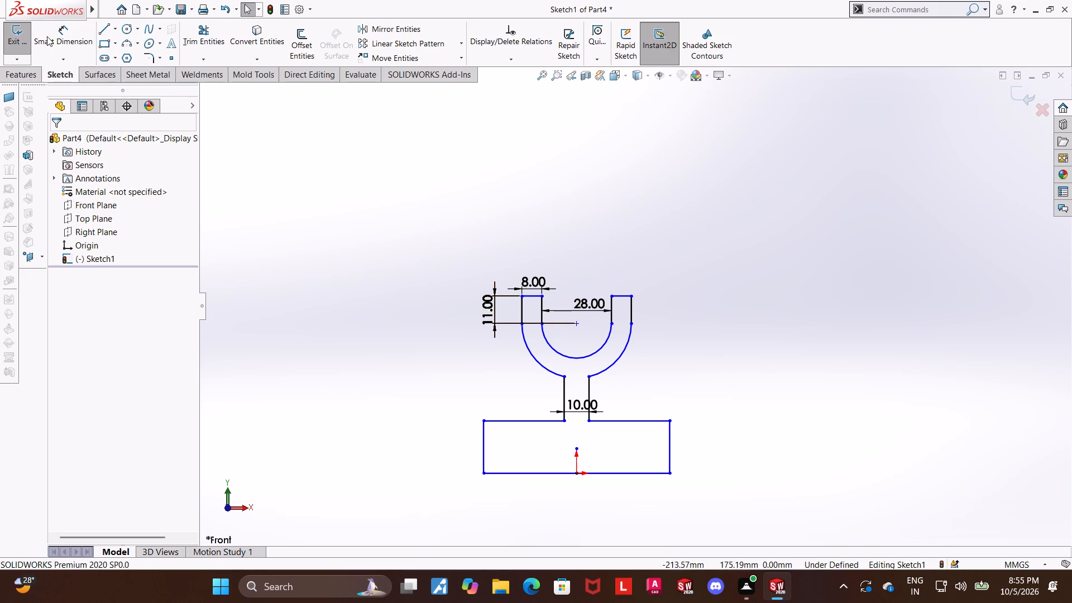
Dimension the vertical distance from the cradle's arc center to the base's top edge as 40 mm.
{"action": "left_click", "coordinate": [47, 36]}
{"action": "left_click", "coordinate": [54, 36]}
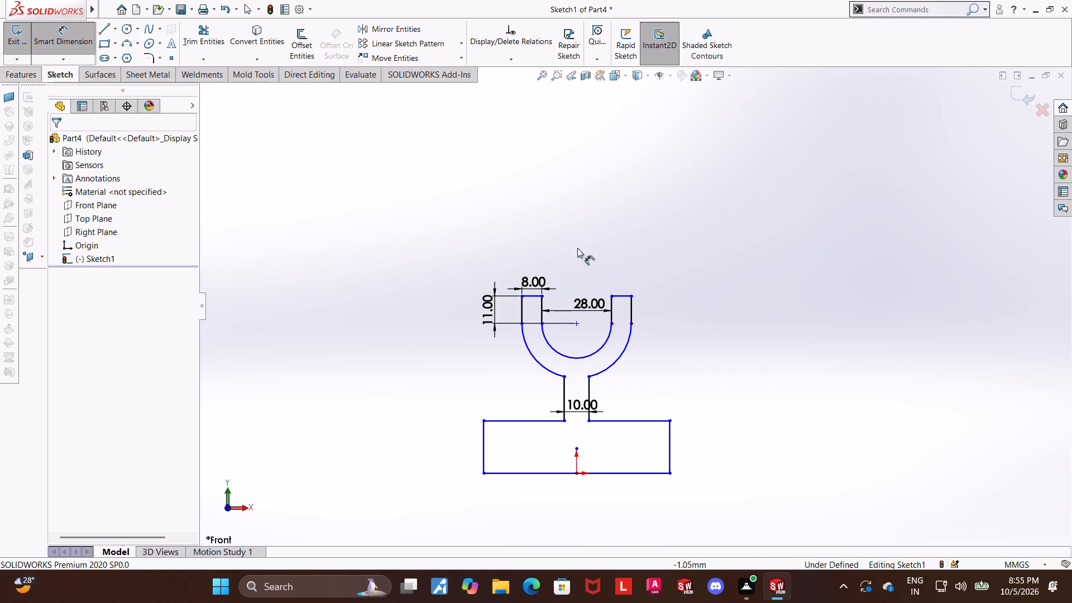
{"action": "left_click", "coordinate": [578, 323]}
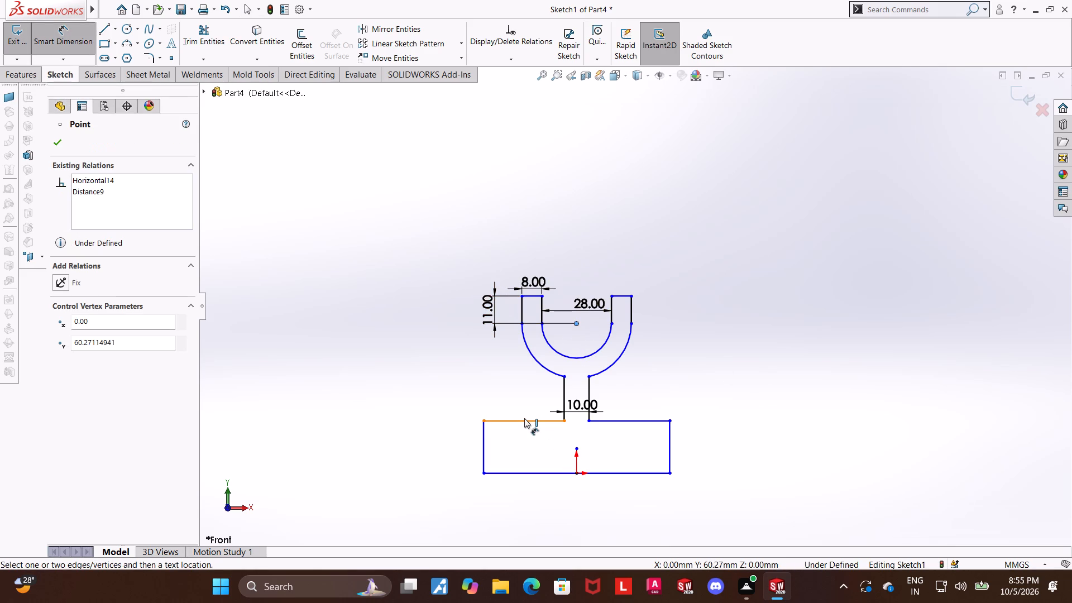
{"action": "left_click", "coordinate": [500, 420]}
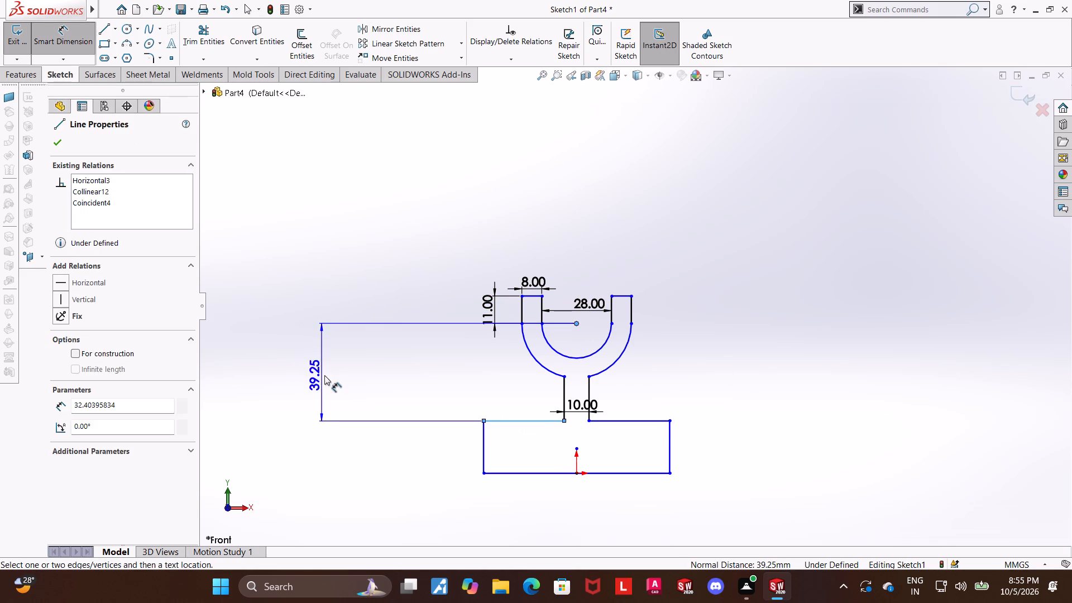
{"action": "left_click", "coordinate": [324, 375]}
{"action": "type", "text": "40"}
{"action": "key", "text": "Return"}
{"action": "key", "text": "Escape"}
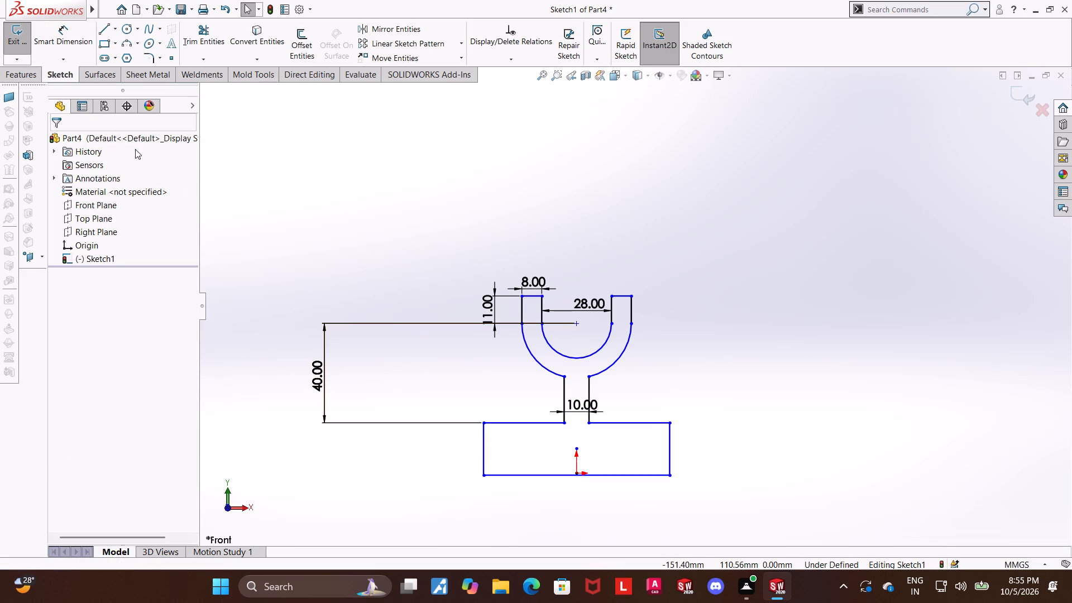
Dimension the base rectangle's left vertical edge as 25 mm high.
{"action": "left_click", "coordinate": [64, 33]}
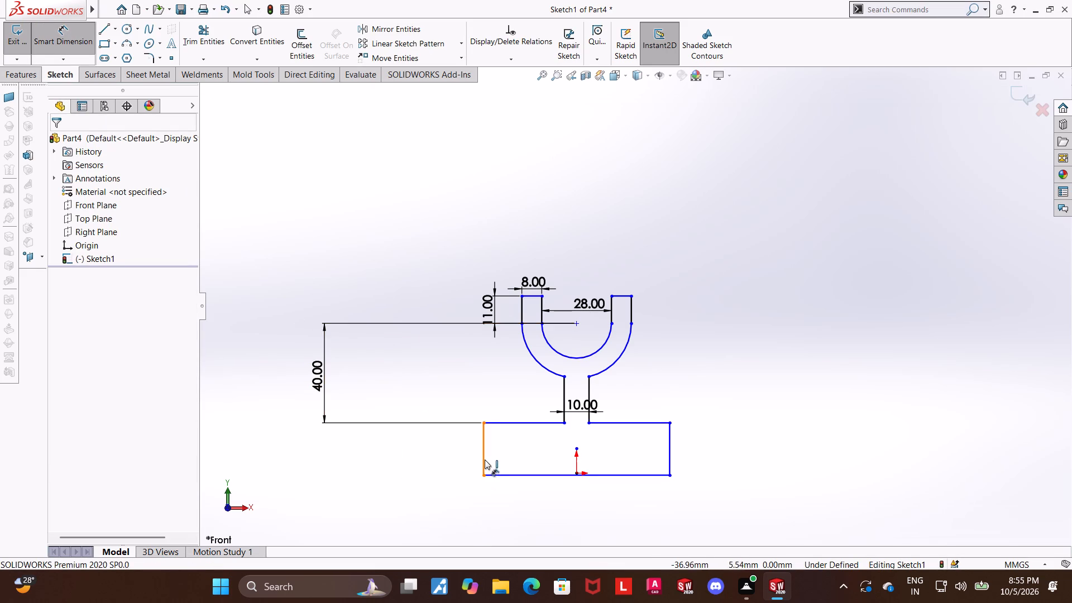
{"action": "left_click", "coordinate": [485, 460]}
{"action": "left_click", "coordinate": [389, 447]}
{"action": "type", "text": "25"}
{"action": "key", "text": "Return"}
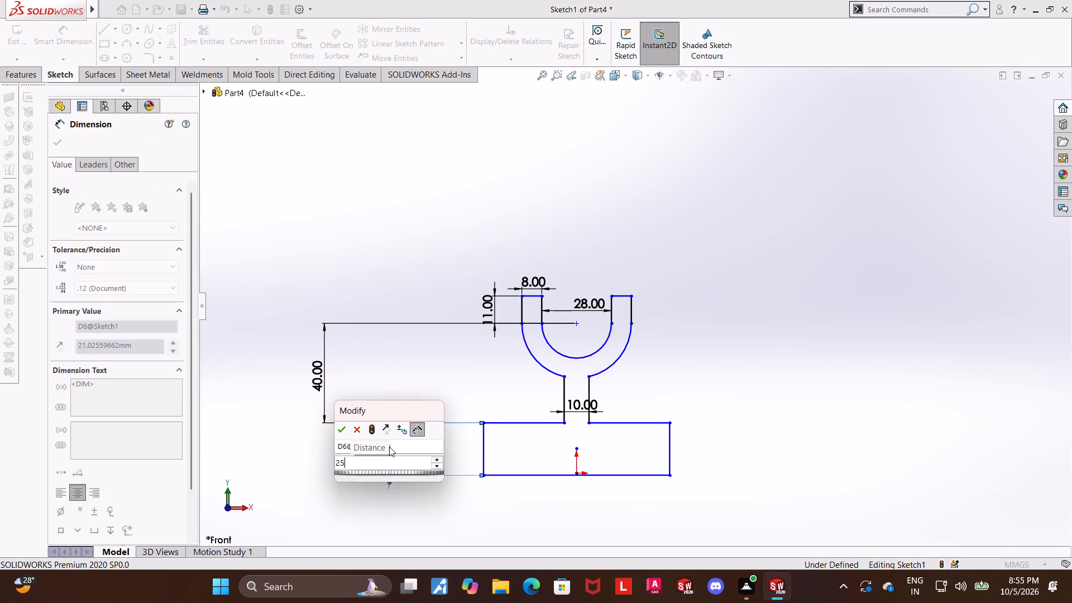
{"action": "key", "text": "Escape"}
{"action": "key", "text": "Escape"}
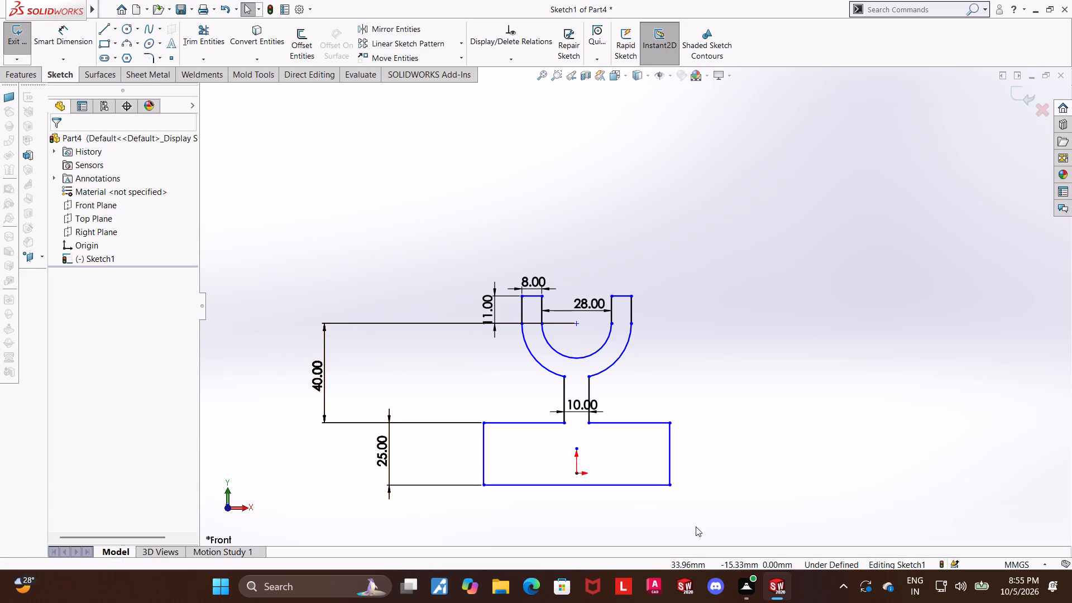
Make the midpoint of the base's bottom edge coincident with the origin.
{"action": "left_click", "coordinate": [576, 487]}
{"action": "left_click", "coordinate": [577, 476], "text": "ctrl"}
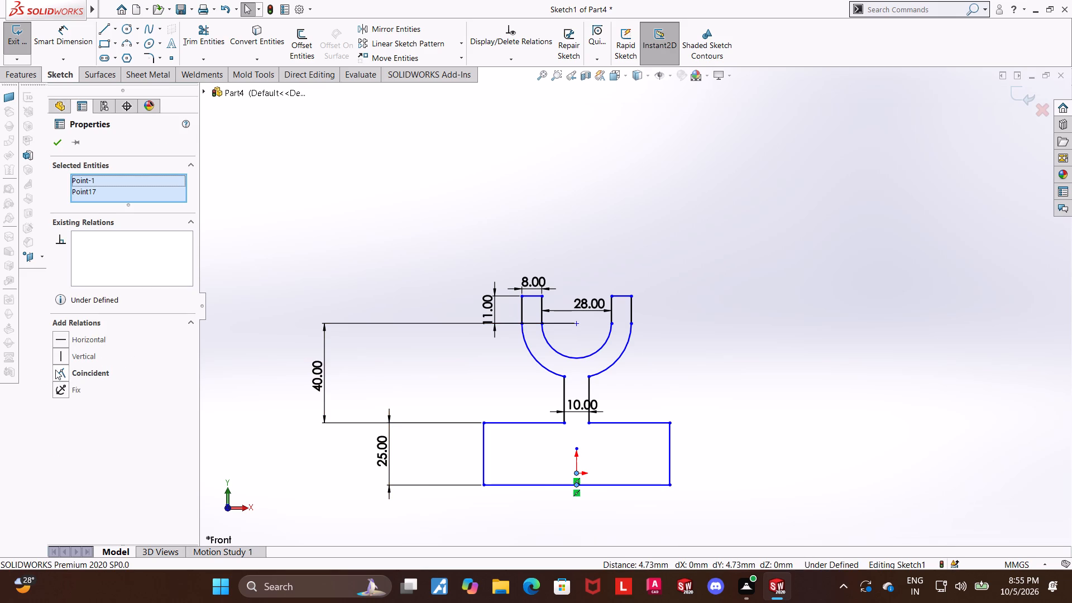
{"action": "left_click", "coordinate": [63, 370]}
{"action": "left_click", "coordinate": [842, 387]}
{"action": "key", "text": "Escape"}
{"action": "key", "text": "Escape"}
Dimension the base's overall width between its two vertical side edges as 124 mm.
{"action": "left_click", "coordinate": [65, 47]}
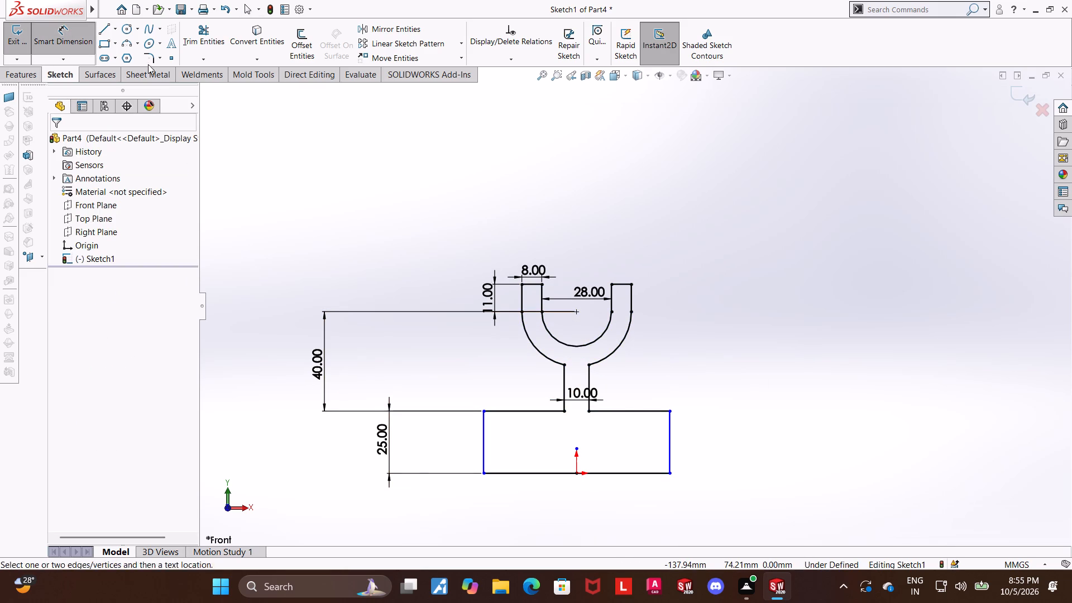
{"action": "left_click", "coordinate": [485, 435]}
{"action": "left_click", "coordinate": [671, 446]}
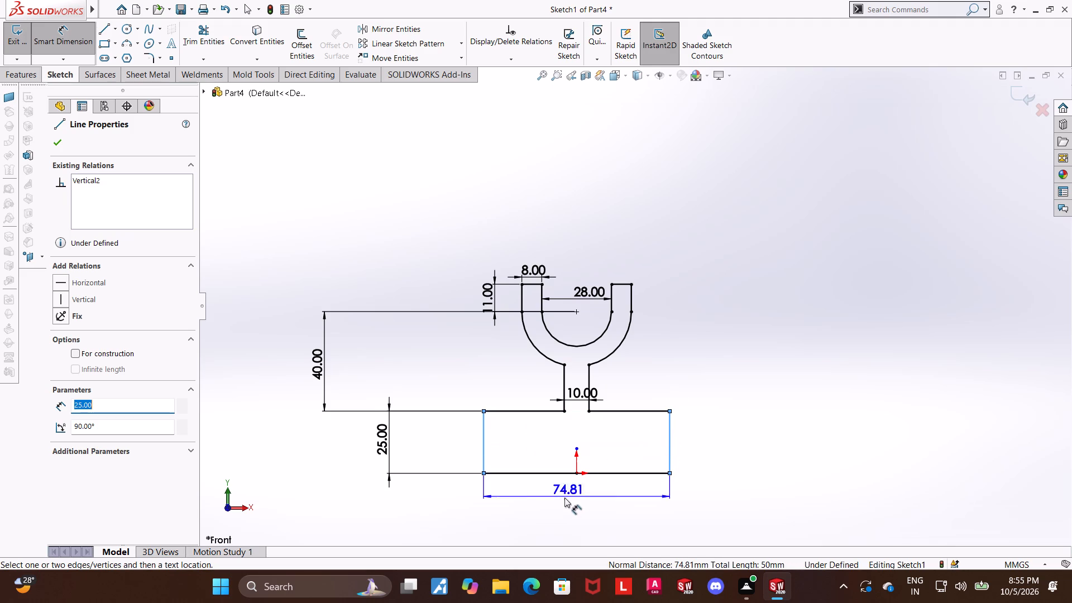
{"action": "left_click", "coordinate": [544, 511]}
{"action": "type", "text": "124"}
{"action": "key", "text": "Return"}
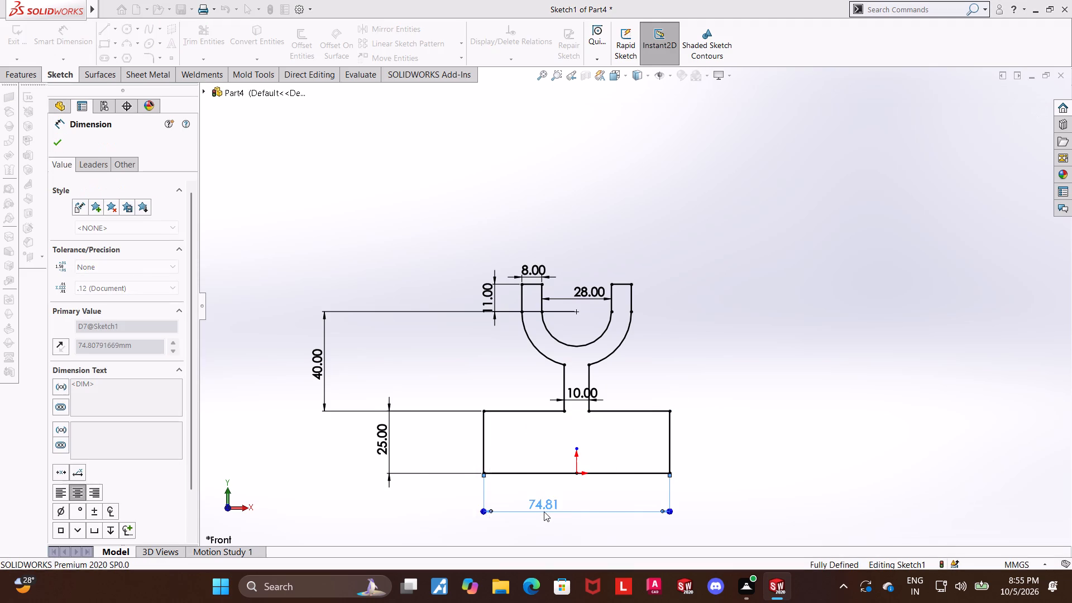
{"action": "key", "text": "Escape"}
{"action": "key", "text": "Escape"}
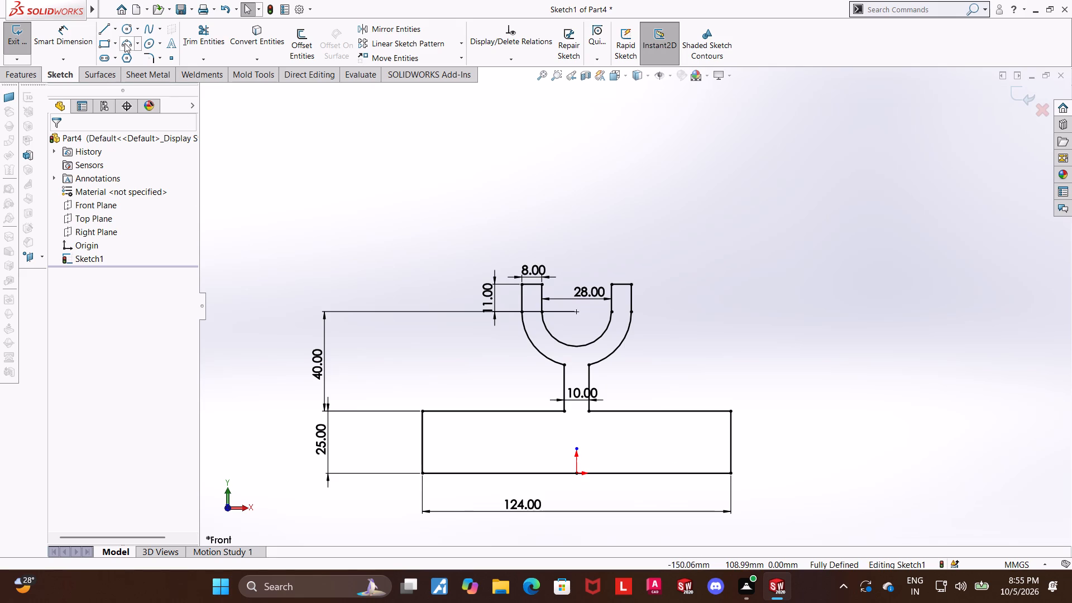
Draw a three-point semicircular arc of about 22 mm radius on the base's bottom edge, centered on the origin and bulging upward.
{"action": "left_click", "coordinate": [124, 42]}
{"action": "left_click", "coordinate": [521, 474]}
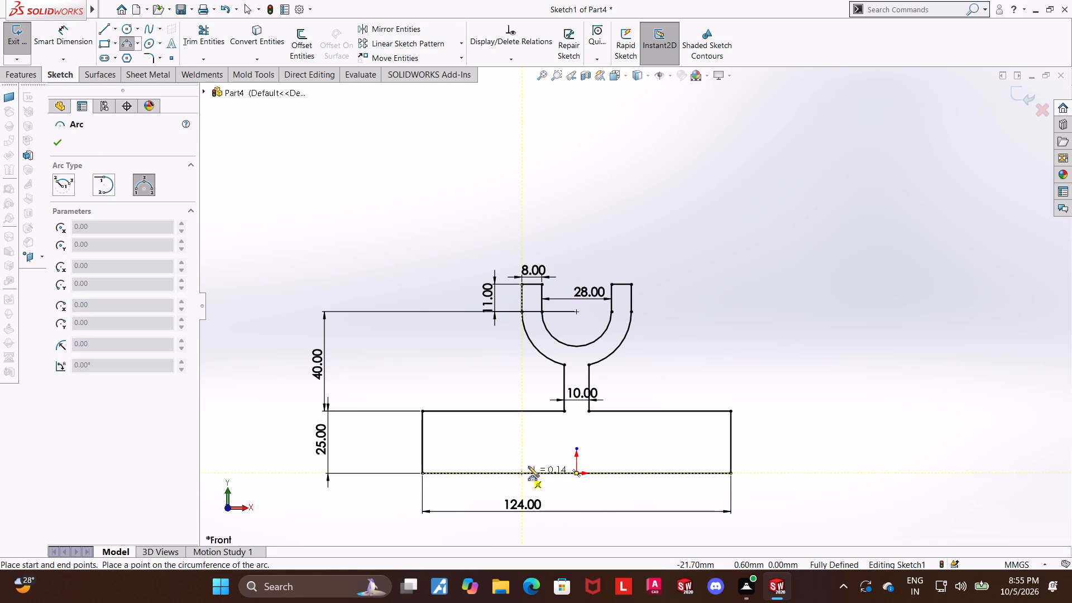
{"action": "left_click", "coordinate": [633, 472]}
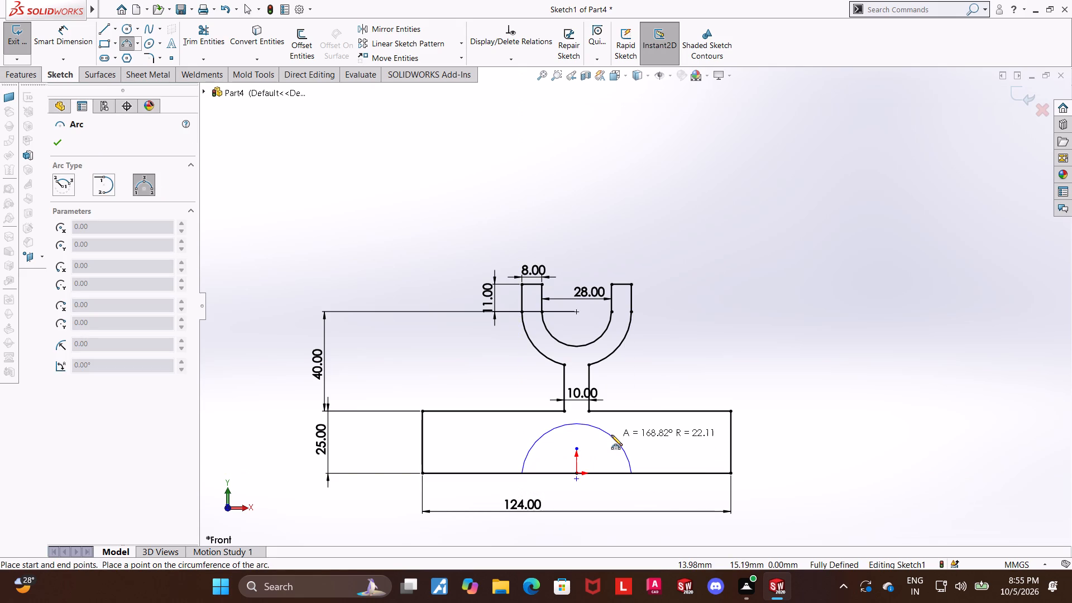
{"action": "left_click", "coordinate": [611, 435]}
{"action": "key", "text": "Escape"}
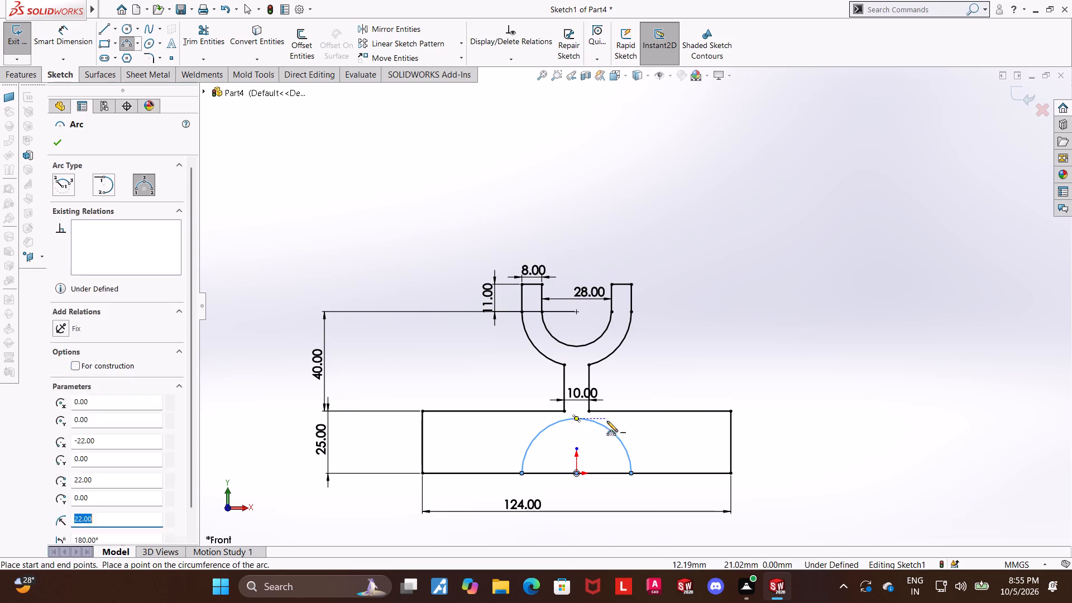
{"action": "key", "text": "Escape"}
{"action": "key", "text": "Escape"}
Dimension the base arc's radius as 15 mm.
{"action": "left_click", "coordinate": [53, 51]}
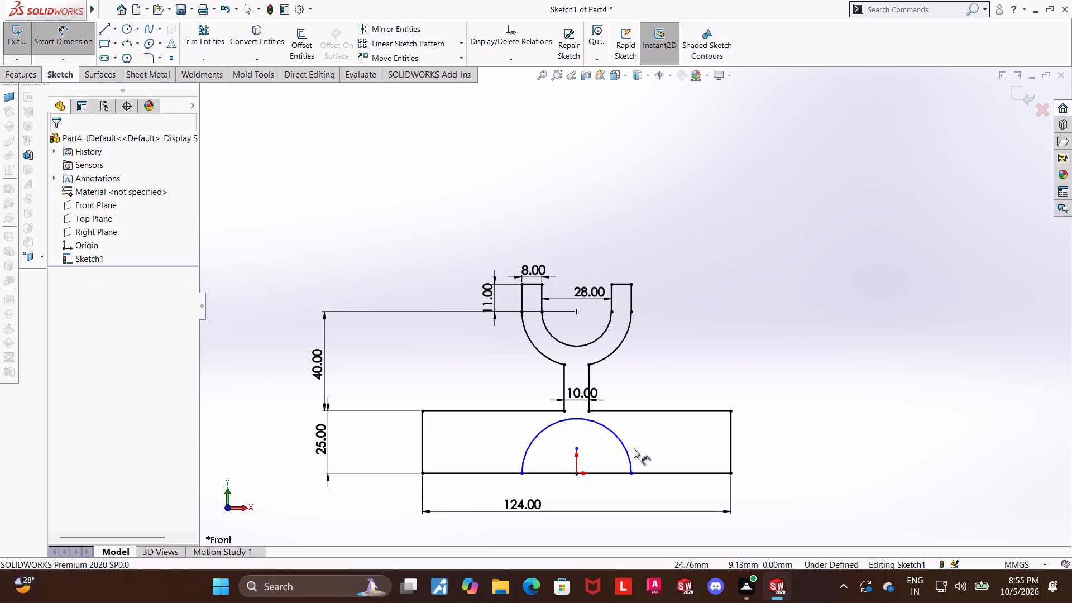
{"action": "left_click", "coordinate": [623, 446]}
{"action": "left_click", "coordinate": [639, 443]}
{"action": "type", "text": "15"}
{"action": "key", "text": "Return"}
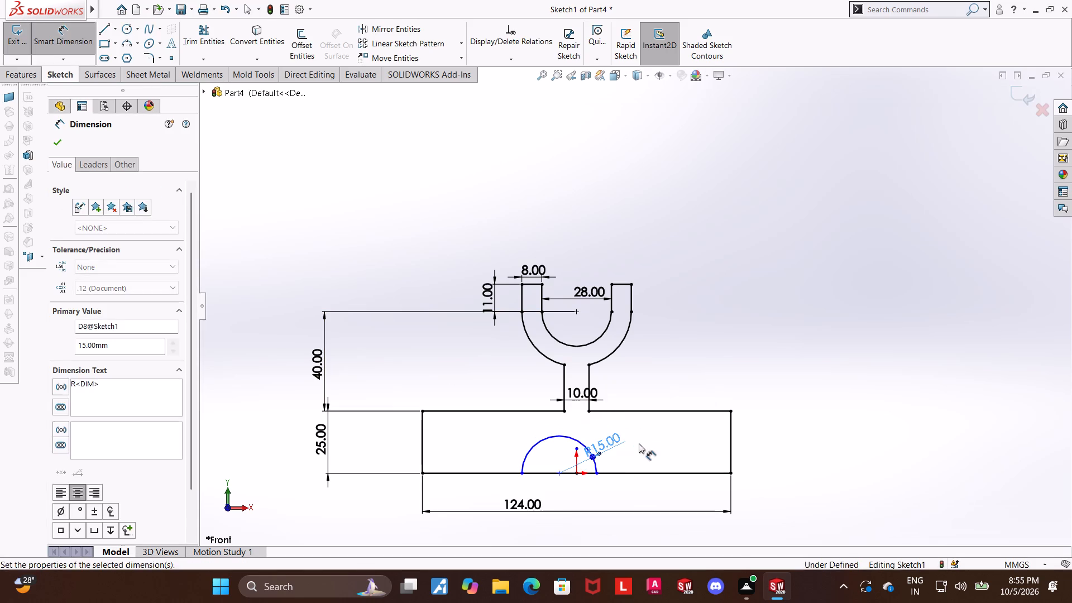
{"action": "key", "text": "Escape"}
{"action": "key", "text": "Escape"}
Merge the base arc's center point with the midpoint of the base's bottom edge.
{"action": "scroll", "coordinate": [643, 487], "scroll_direction": "down", "scroll_amount": 3}
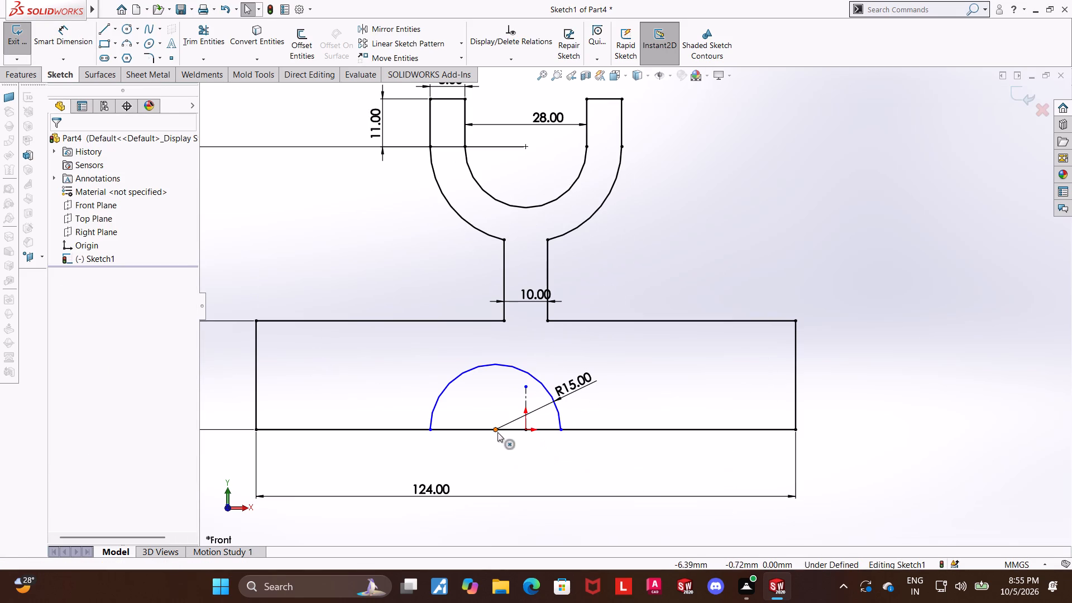
{"action": "left_click", "coordinate": [496, 431]}
{"action": "left_click", "coordinate": [526, 430], "text": "ctrl"}
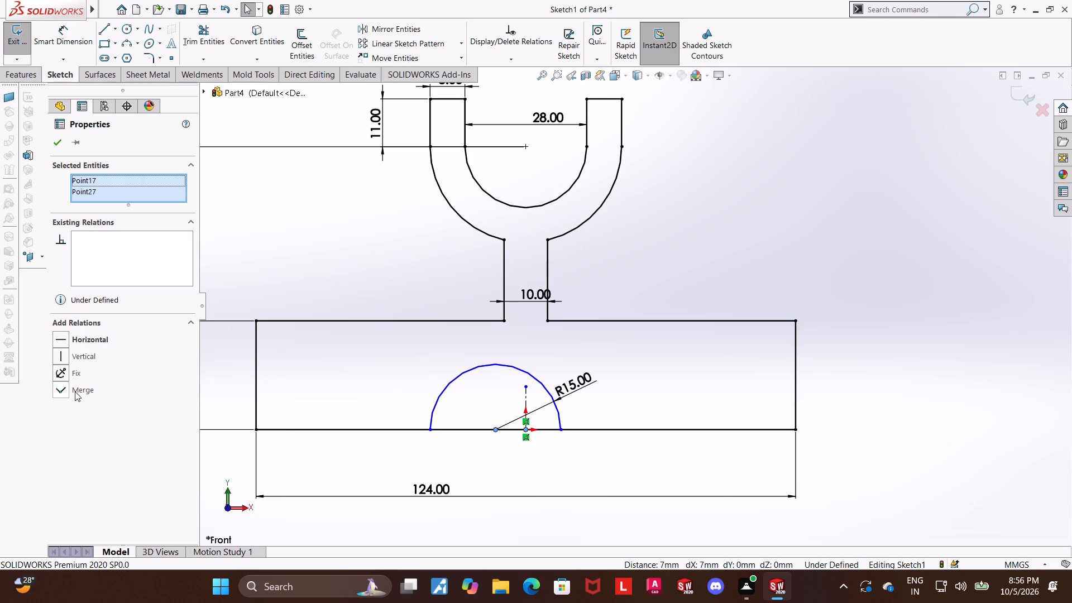
{"action": "left_click", "coordinate": [70, 391]}
{"action": "key", "text": "Escape"}
{"action": "key", "text": "Escape"}
Trim away the portions of the base's bottom edge inside the R15 arc, on both sides of the origin.
{"action": "left_click", "coordinate": [201, 45]}
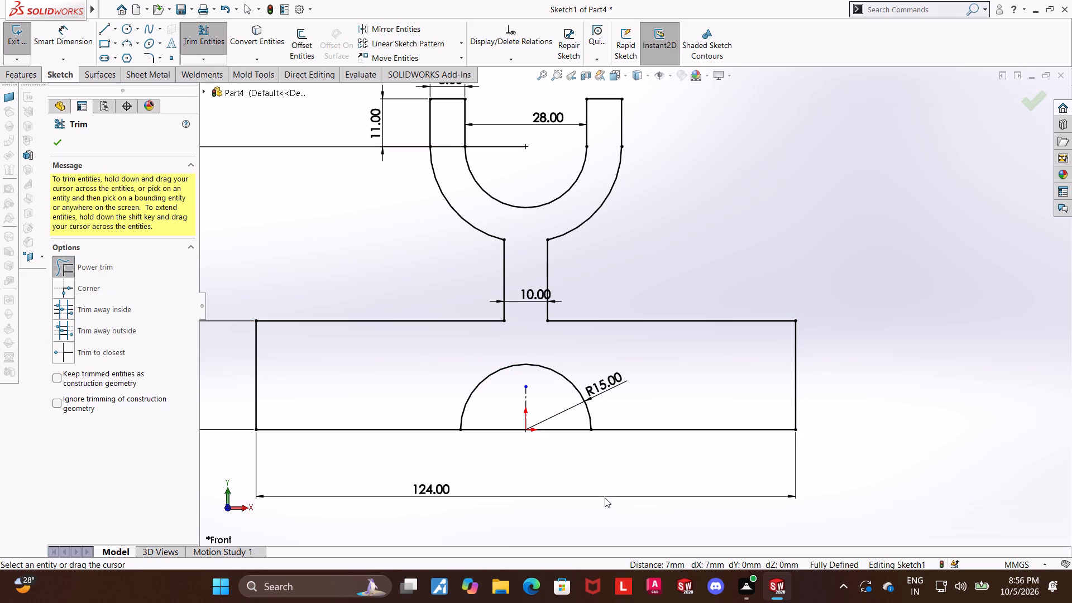
{"action": "left_click_drag", "start_coordinate": [486, 419], "coordinate": [493, 432]}
{"action": "left_click_drag", "start_coordinate": [550, 425], "coordinate": [549, 443]}
{"action": "key", "text": "Escape"}
{"action": "key", "text": "Escape"}
{"action": "scroll", "coordinate": [490, 444], "scroll_direction": "up", "scroll_amount": 2}
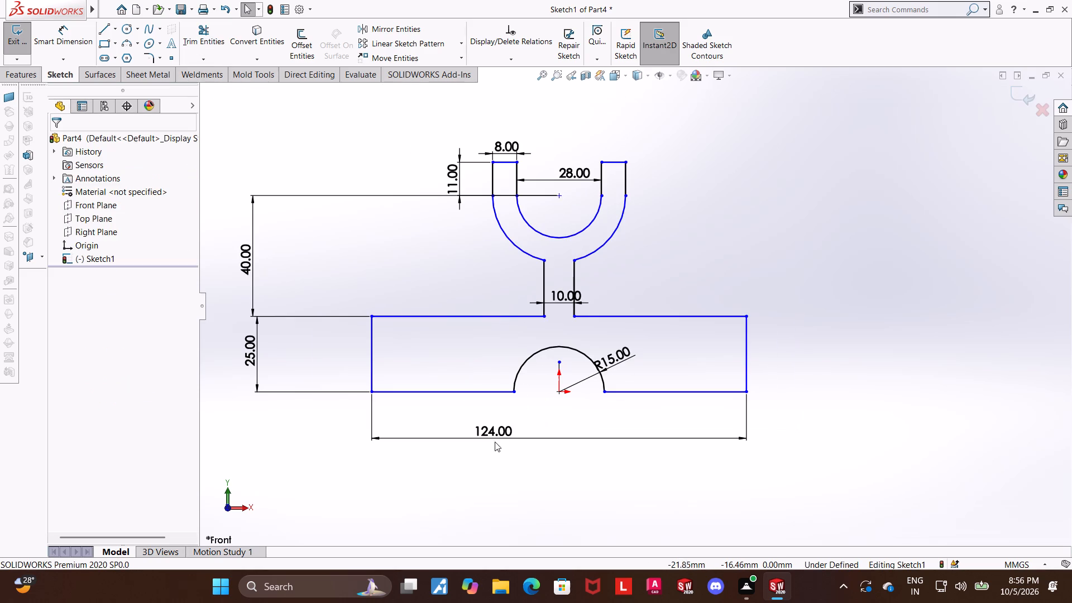
{"action": "key", "text": "Escape"}
{"action": "key", "text": "Escape"}
Delete the base's overall width dimension and recreate it as 124 mm between the two vertical side edges, below the base.
{"action": "right_click", "coordinate": [491, 431]}
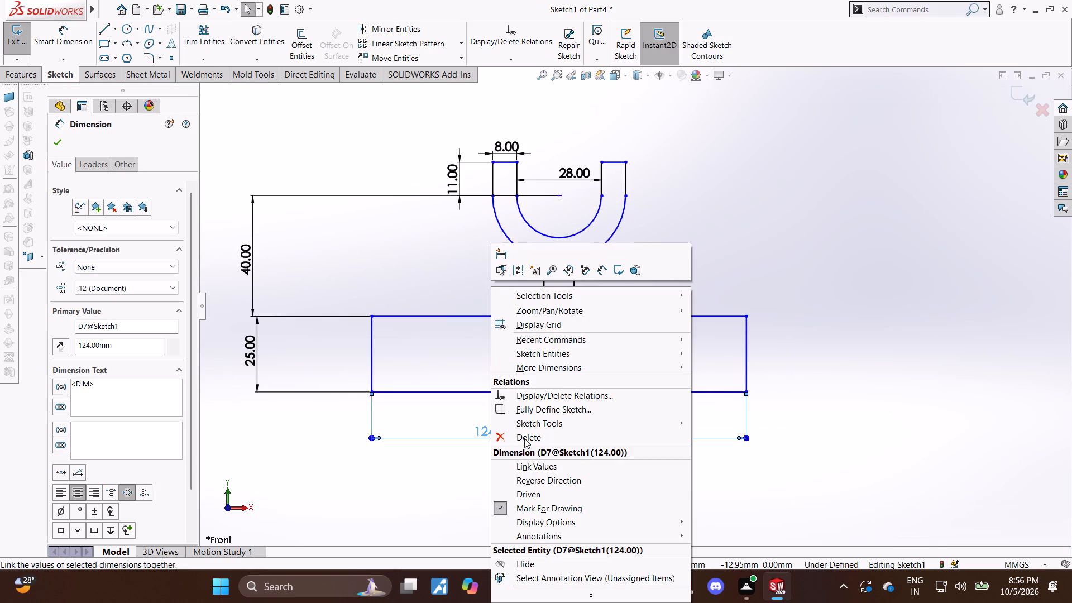
{"action": "left_click", "coordinate": [524, 438]}
{"action": "key", "text": "Escape"}
{"action": "key", "text": "Escape"}
{"action": "left_click", "coordinate": [48, 45]}
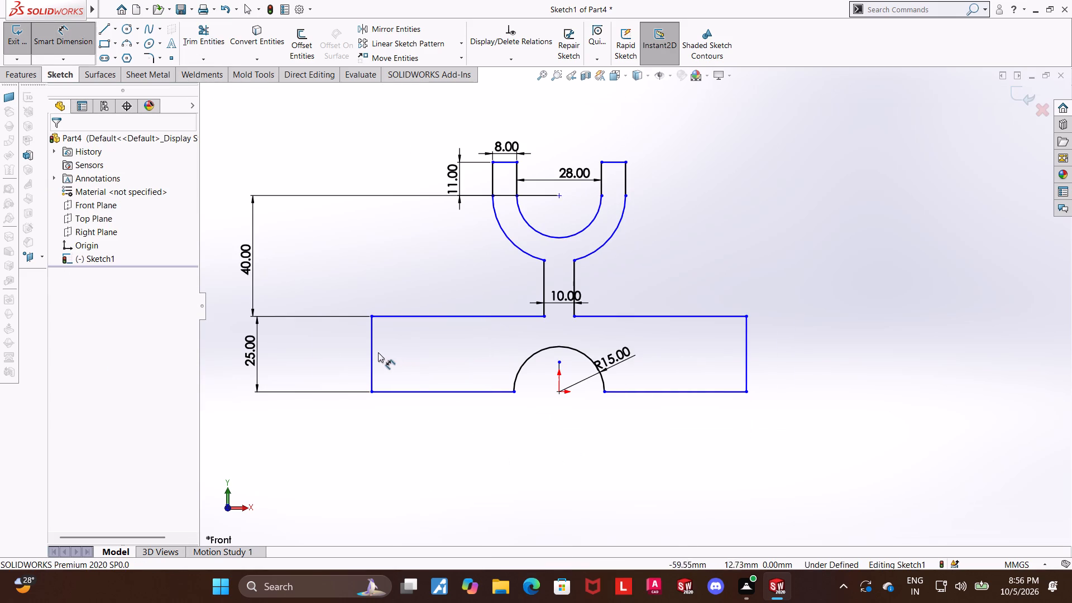
{"action": "left_click", "coordinate": [373, 351]}
{"action": "left_click", "coordinate": [746, 370]}
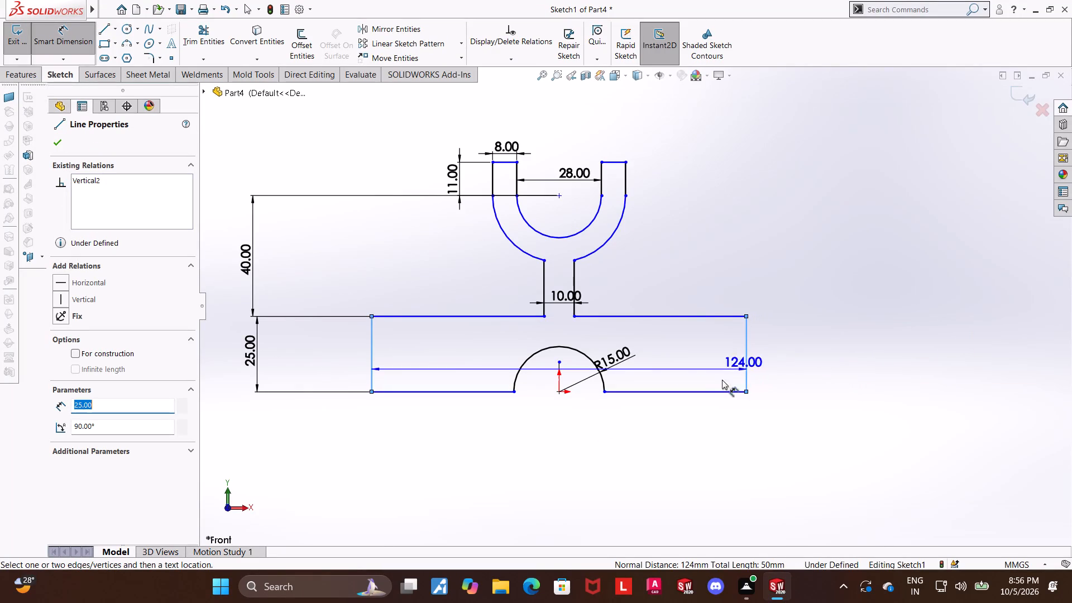
{"action": "left_click", "coordinate": [515, 441]}
{"action": "left_click", "coordinate": [462, 422]}
{"action": "left_click", "coordinate": [931, 483]}
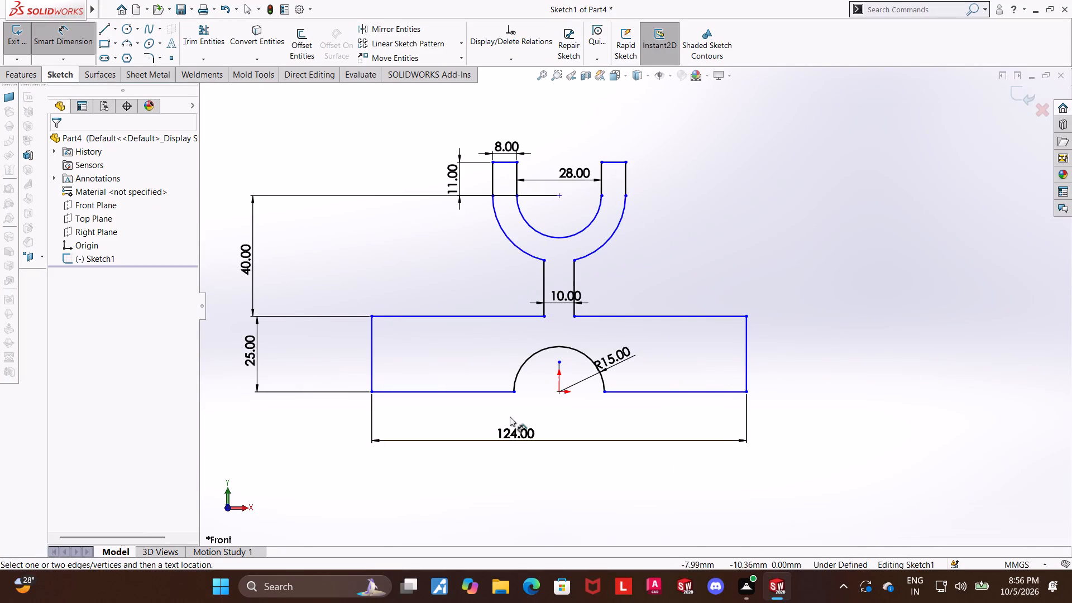
{"action": "key", "text": "Escape"}
{"action": "key", "text": "Escape"}
Stretch the vertical construction centerline's upper endpoint from inside the base arc up past the tops of the cradle arms.
{"action": "left_click", "coordinate": [556, 393]}
{"action": "scroll", "coordinate": [596, 387], "scroll_direction": "down", "scroll_amount": 3}
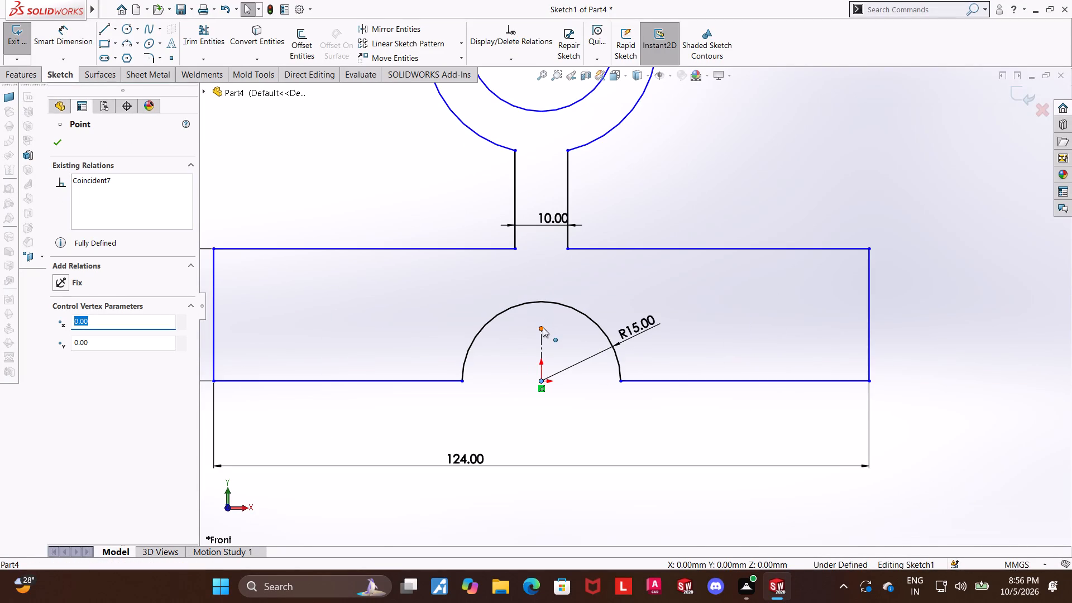
{"action": "key", "text": "Escape"}
{"action": "key", "text": "Escape"}
{"action": "left_click_drag", "start_coordinate": [544, 329], "coordinate": [535, 189]}
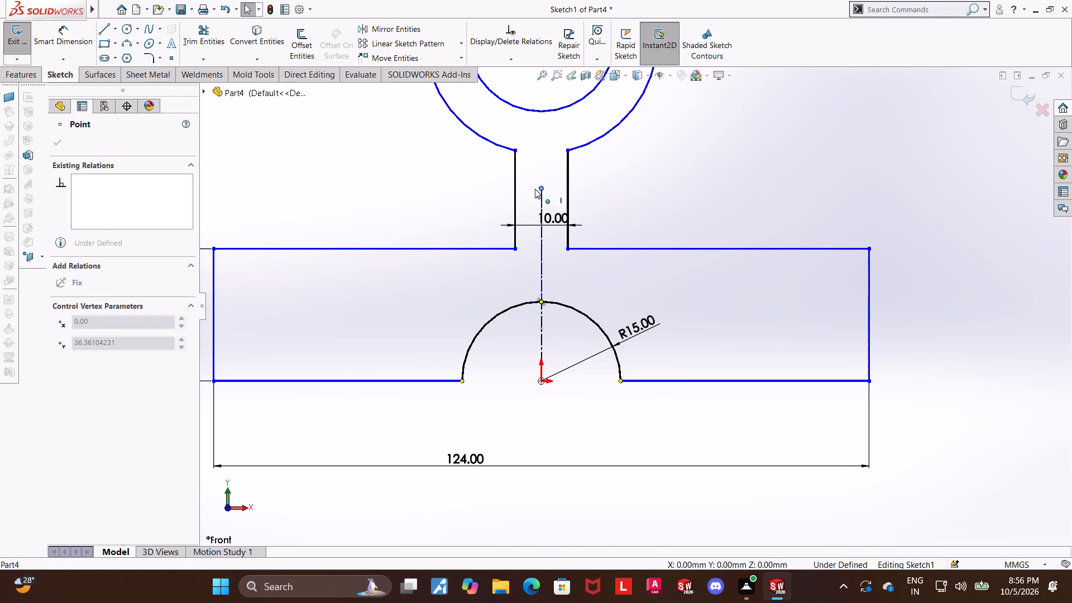
{"action": "scroll", "coordinate": [535, 189], "scroll_direction": "up", "scroll_amount": 3}
{"action": "left_click_drag", "start_coordinate": [535, 189], "coordinate": [568, 112]}
{"action": "scroll", "coordinate": [563, 95], "scroll_direction": "up", "scroll_amount": 1}
{"action": "left_click", "coordinate": [765, 173]}
{"action": "key", "text": "Escape"}
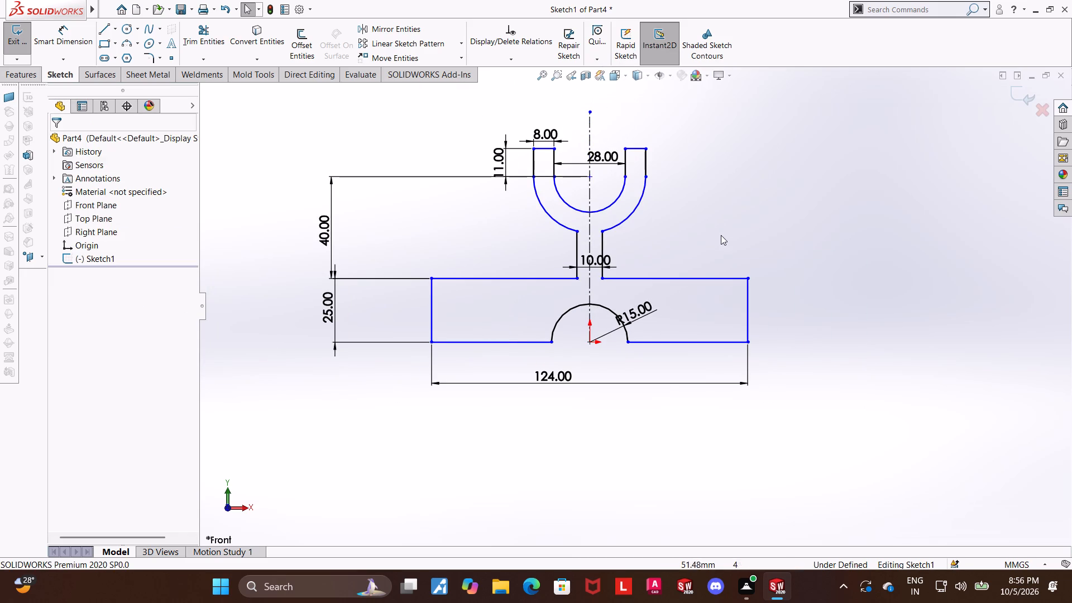
{"action": "key", "text": "Escape"}
Add a vertical relation between the origin and the midpoint of the R15 base arc.
{"action": "scroll", "coordinate": [724, 242], "scroll_direction": "down", "scroll_amount": 2}
{"action": "left_click", "coordinate": [519, 396], "text": "ctrl"}
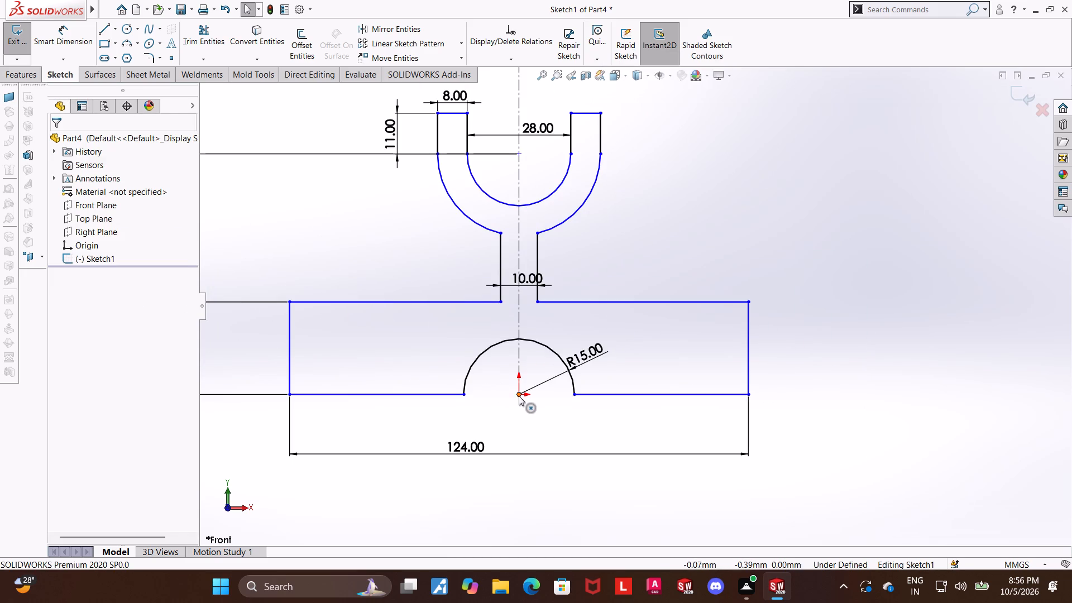
{"action": "left_click", "coordinate": [519, 339], "text": "ctrl"}
{"action": "left_click", "coordinate": [59, 358]}
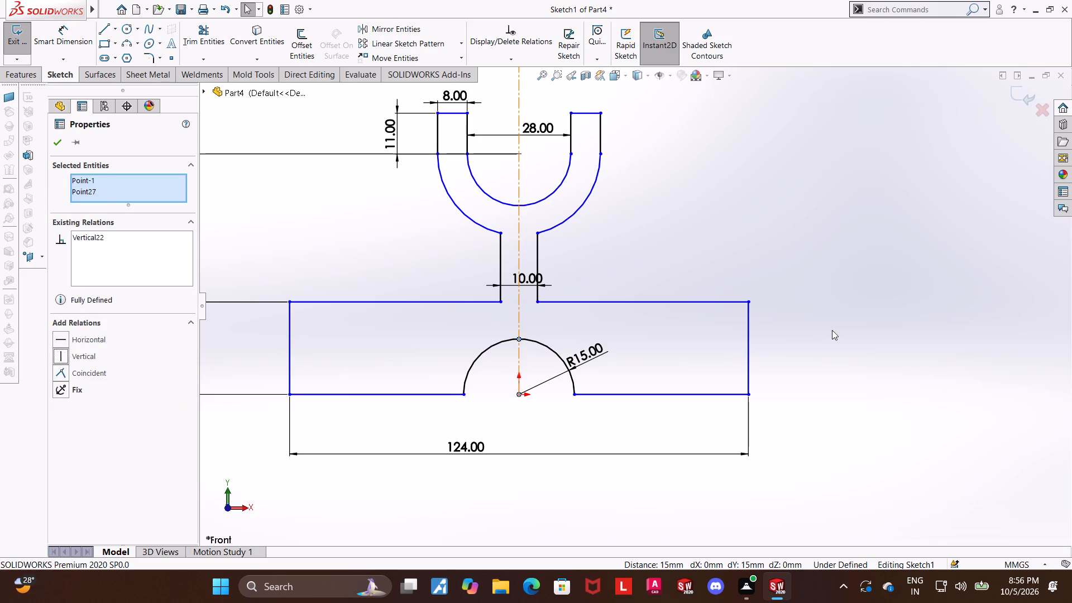
{"action": "left_click", "coordinate": [872, 319]}
{"action": "key", "text": "Escape"}
{"action": "key", "text": "Escape"}
{"action": "scroll", "coordinate": [408, 157], "scroll_direction": "up", "scroll_amount": 2}
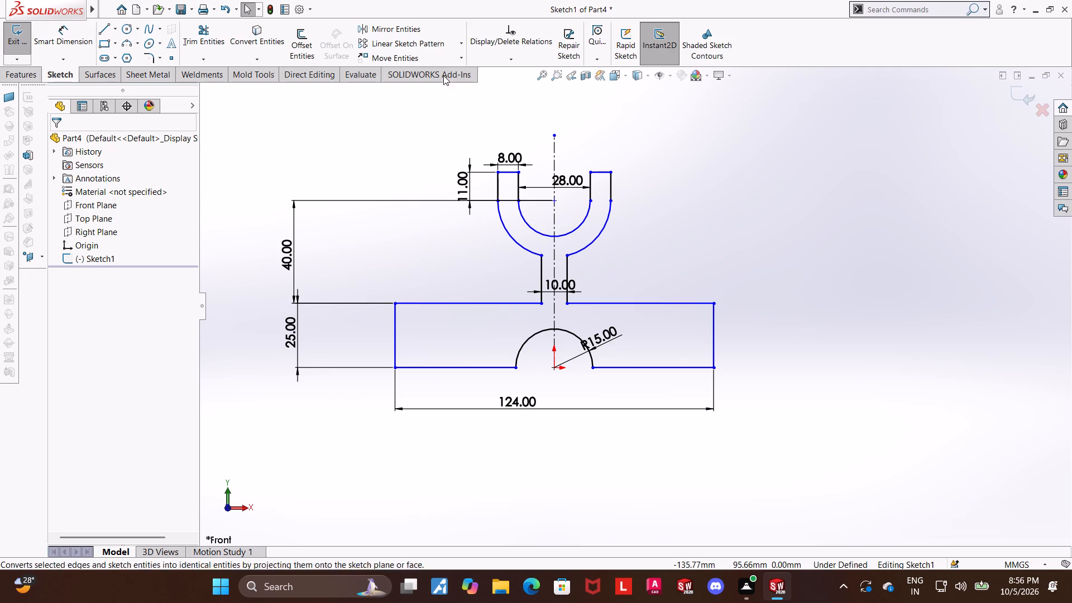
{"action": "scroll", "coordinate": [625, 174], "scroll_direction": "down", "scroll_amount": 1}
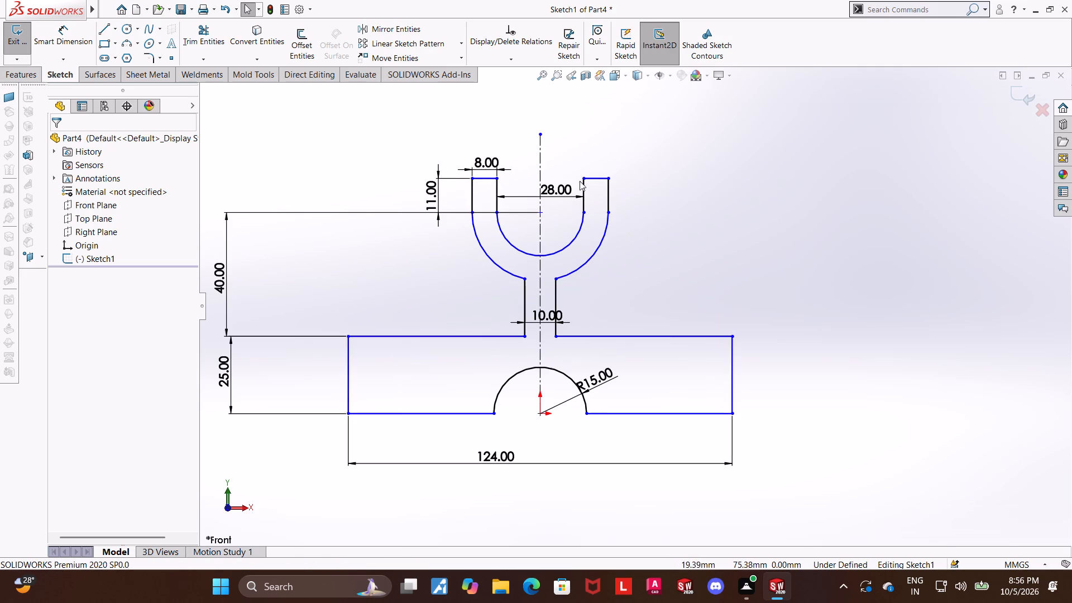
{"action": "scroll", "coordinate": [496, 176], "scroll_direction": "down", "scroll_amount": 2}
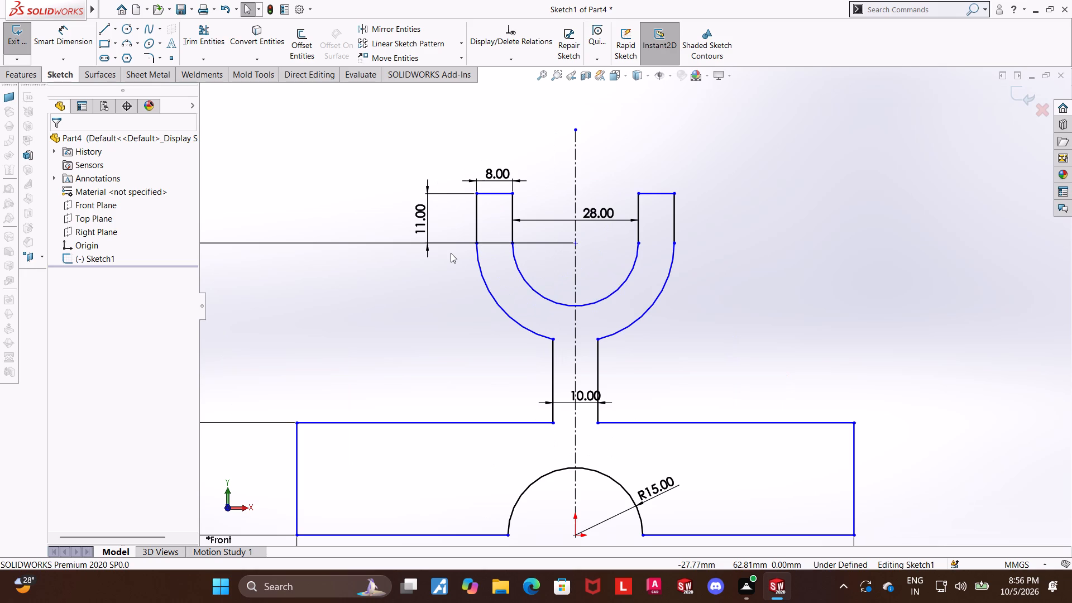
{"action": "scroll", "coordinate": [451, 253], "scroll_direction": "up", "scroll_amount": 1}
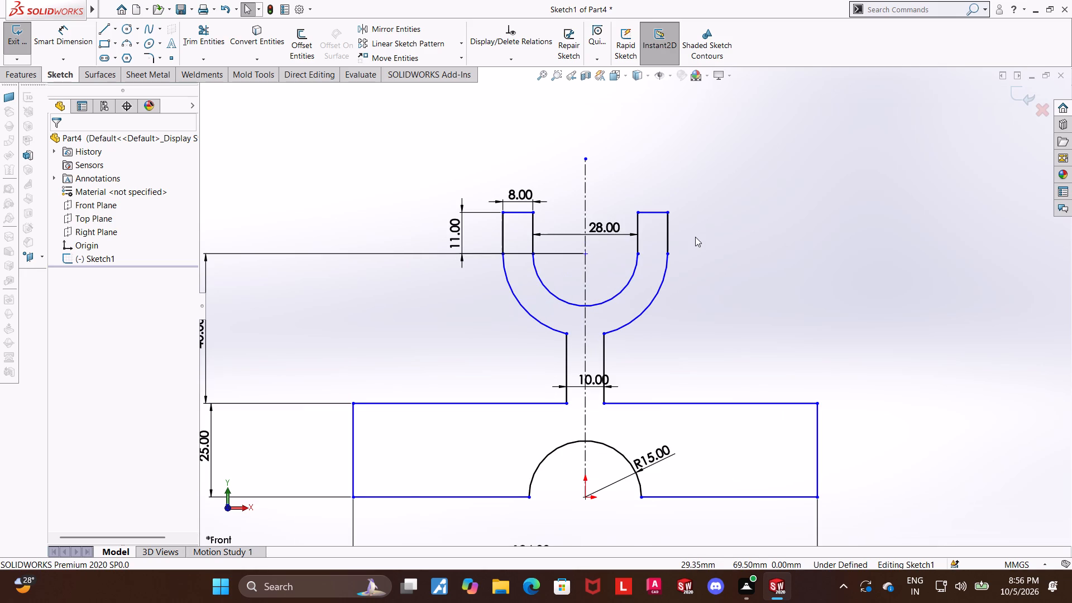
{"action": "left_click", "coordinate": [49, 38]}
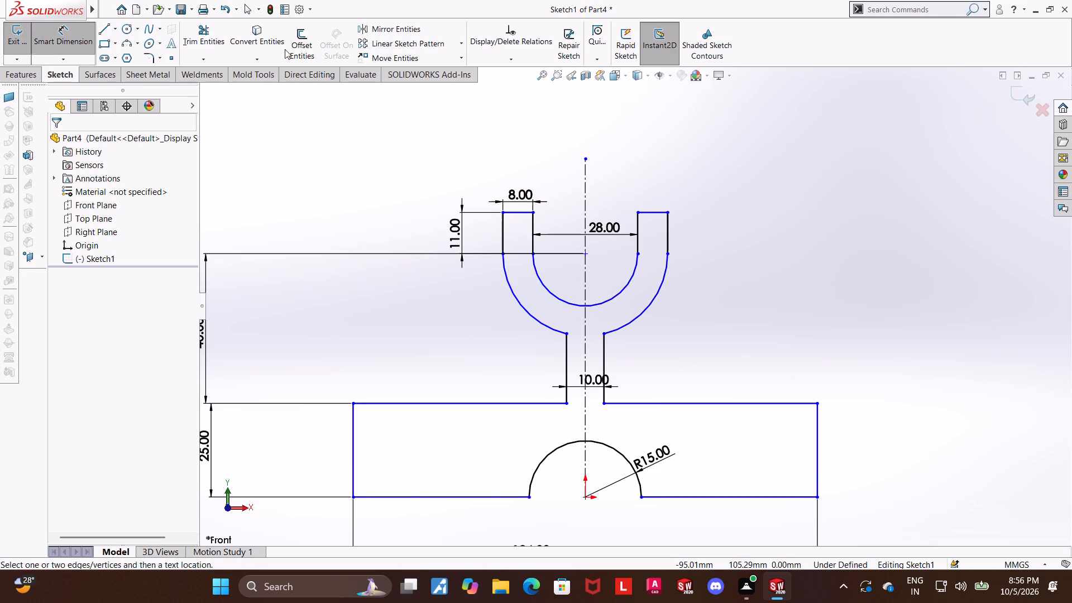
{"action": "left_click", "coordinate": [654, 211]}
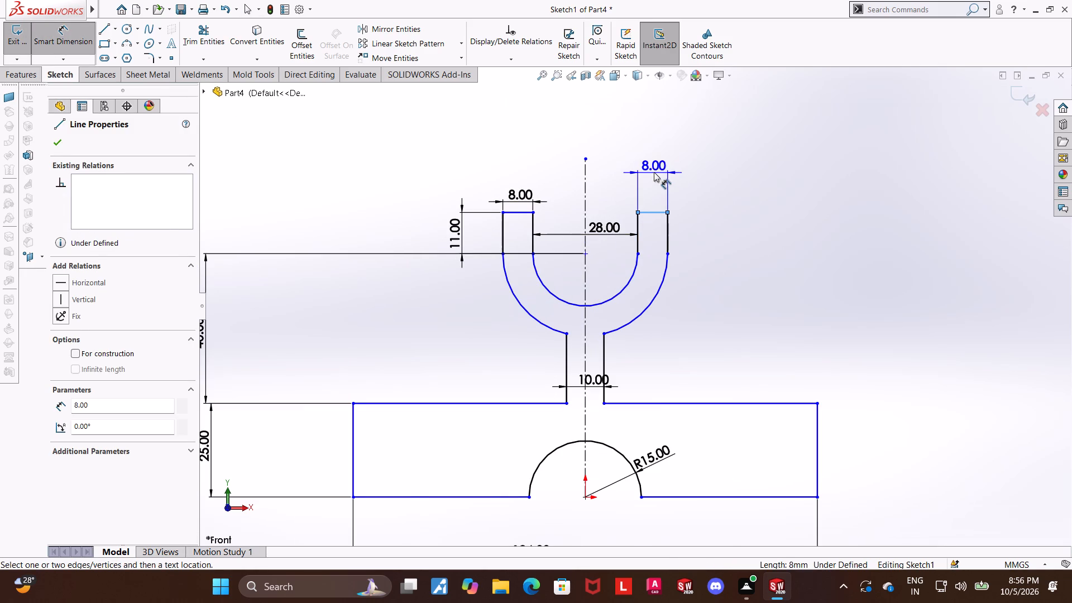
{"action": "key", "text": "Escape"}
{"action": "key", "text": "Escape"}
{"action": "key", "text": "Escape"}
Add tangent relations joining the cradle's right arm lines to the arcs, one for the outer arc and one for the inner arc.
{"action": "left_click", "coordinate": [669, 262]}
{"action": "left_click", "coordinate": [668, 242], "text": "ctrl"}
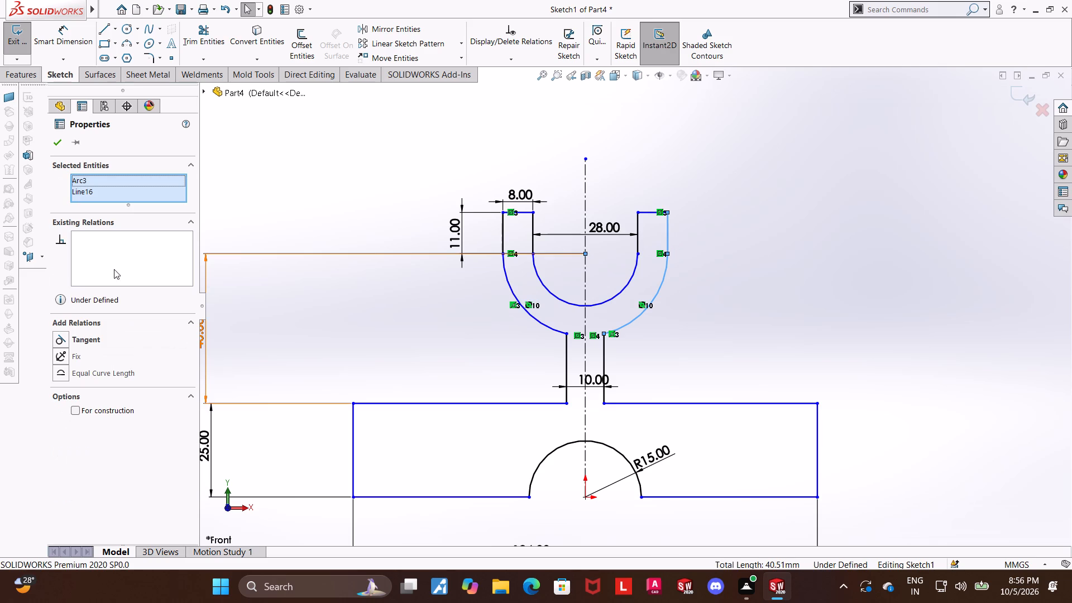
{"action": "left_click", "coordinate": [60, 338]}
{"action": "left_click", "coordinate": [915, 312]}
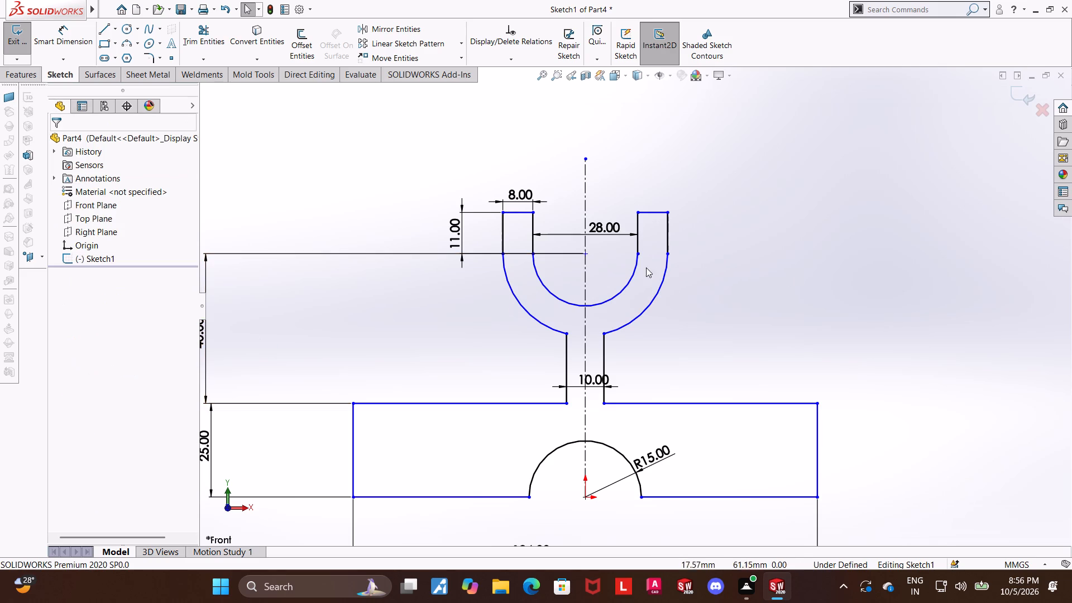
{"action": "left_click", "coordinate": [638, 263]}
{"action": "left_click", "coordinate": [640, 231], "text": "ctrl"}
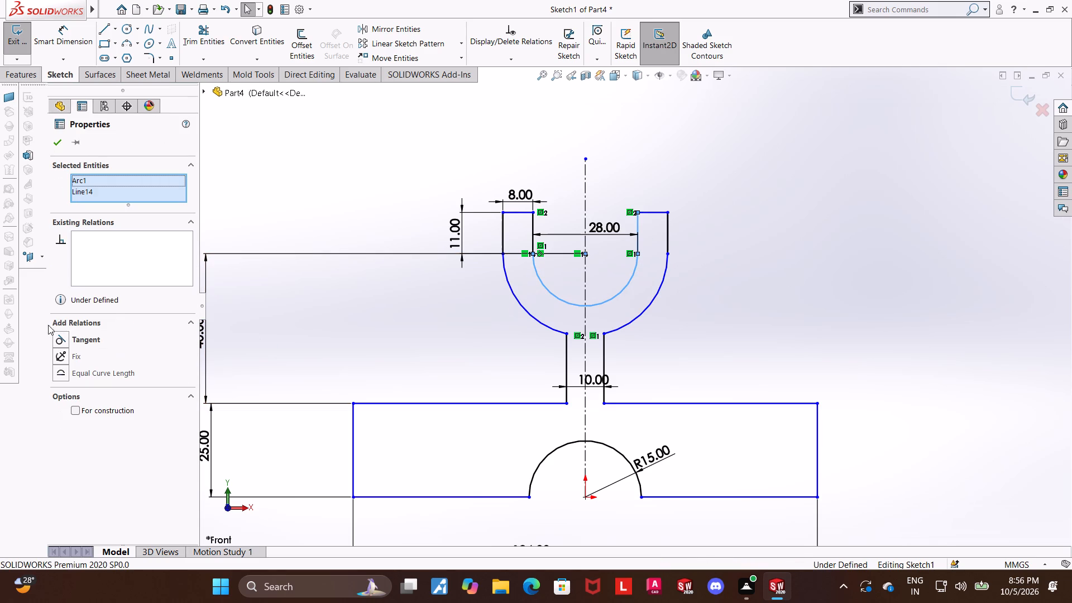
{"action": "left_click", "coordinate": [65, 332]}
{"action": "left_click", "coordinate": [286, 281]}
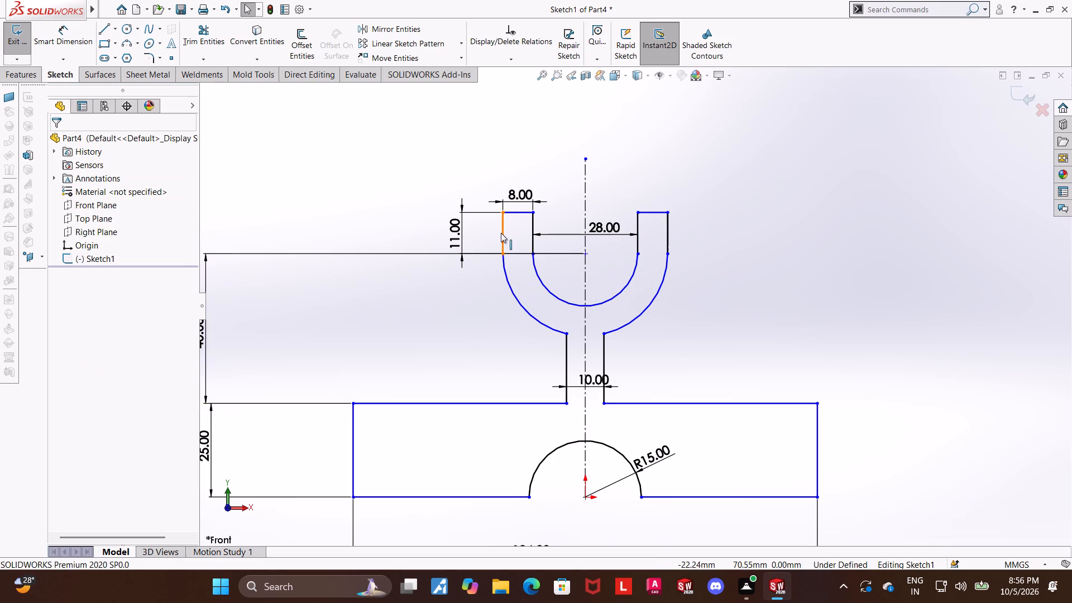
Add a tangent relation between the left arm's outer line and outer cradle arc, and check the inner line and arc for tangency.
{"action": "left_click", "coordinate": [501, 233]}
{"action": "left_click", "coordinate": [504, 277], "text": "ctrl"}
{"action": "left_click", "coordinate": [66, 338]}
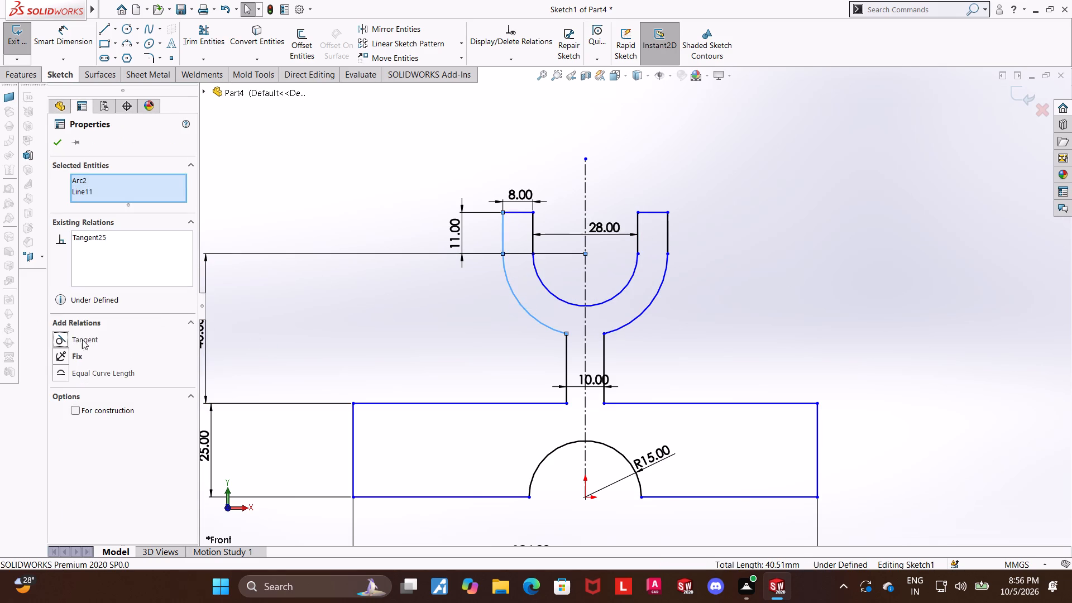
{"action": "key", "text": "Escape"}
{"action": "key", "text": "Escape"}
{"action": "left_click", "coordinate": [537, 272]}
{"action": "left_click", "coordinate": [532, 237], "text": "ctrl"}
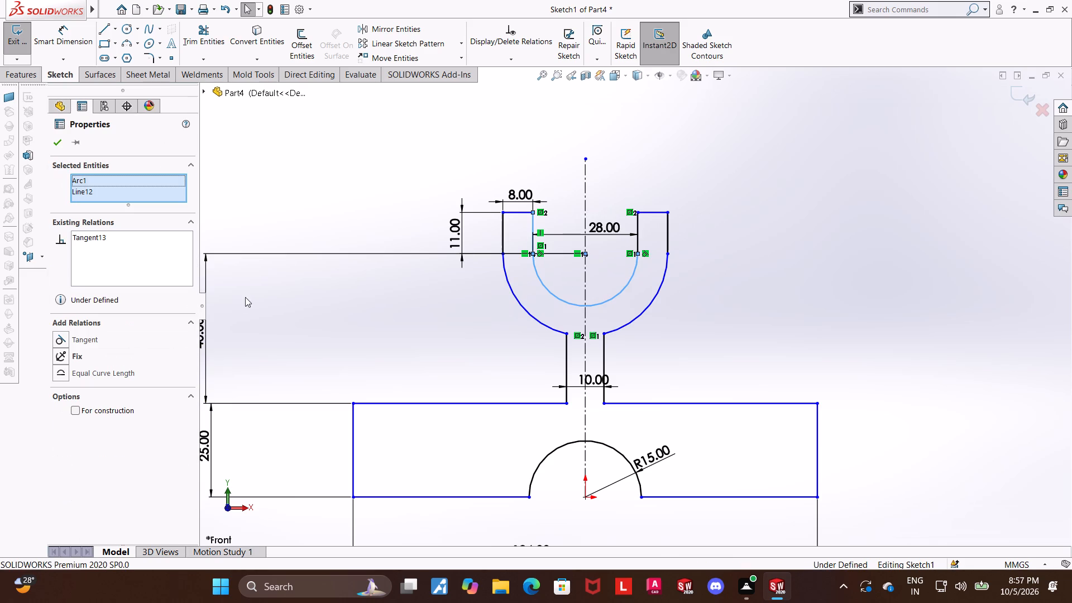
{"action": "key", "text": "Escape"}
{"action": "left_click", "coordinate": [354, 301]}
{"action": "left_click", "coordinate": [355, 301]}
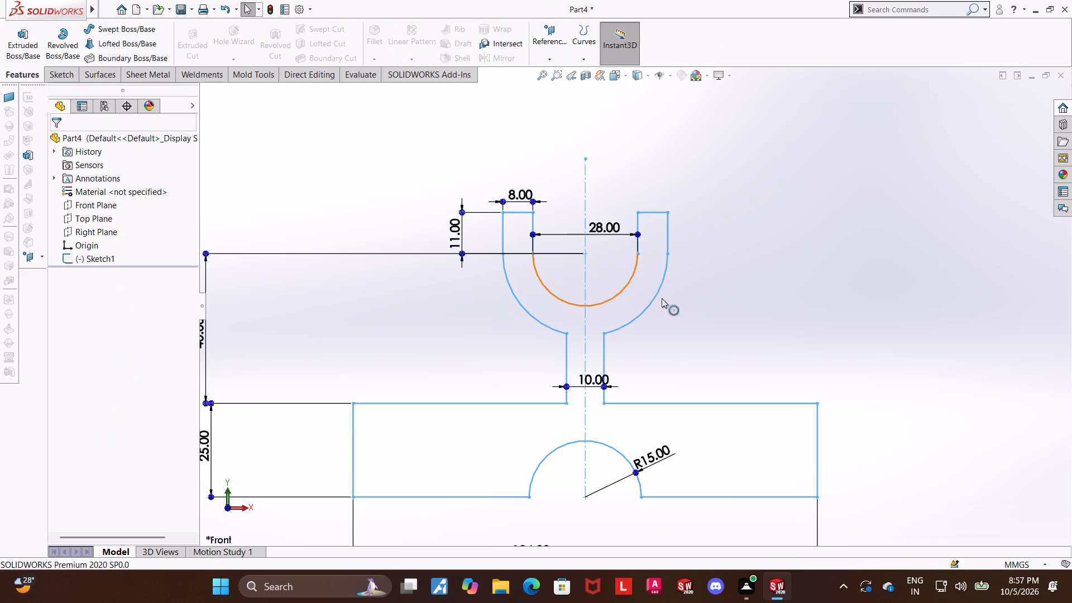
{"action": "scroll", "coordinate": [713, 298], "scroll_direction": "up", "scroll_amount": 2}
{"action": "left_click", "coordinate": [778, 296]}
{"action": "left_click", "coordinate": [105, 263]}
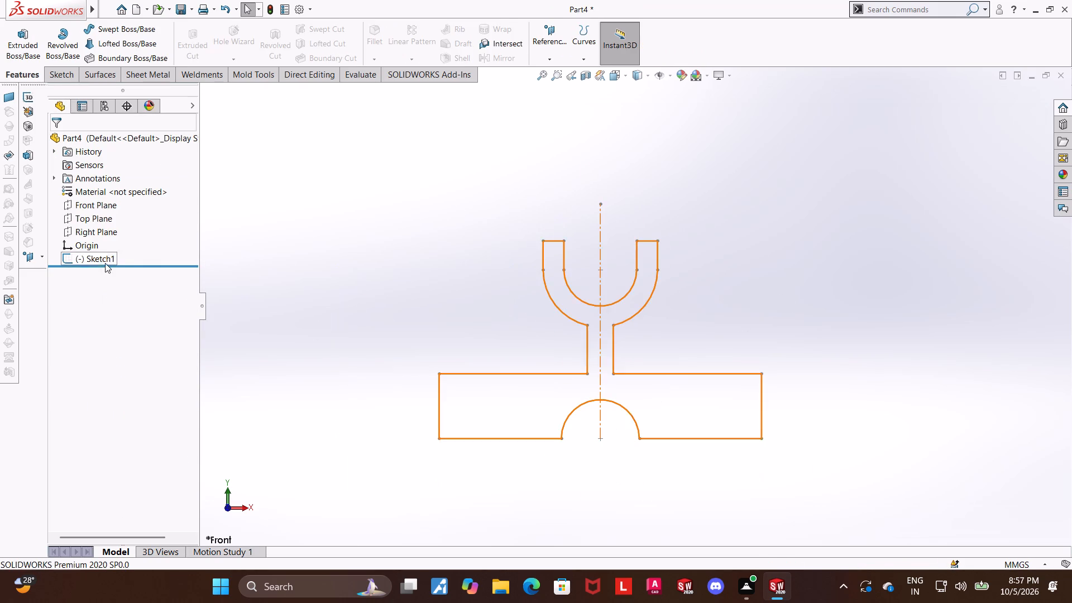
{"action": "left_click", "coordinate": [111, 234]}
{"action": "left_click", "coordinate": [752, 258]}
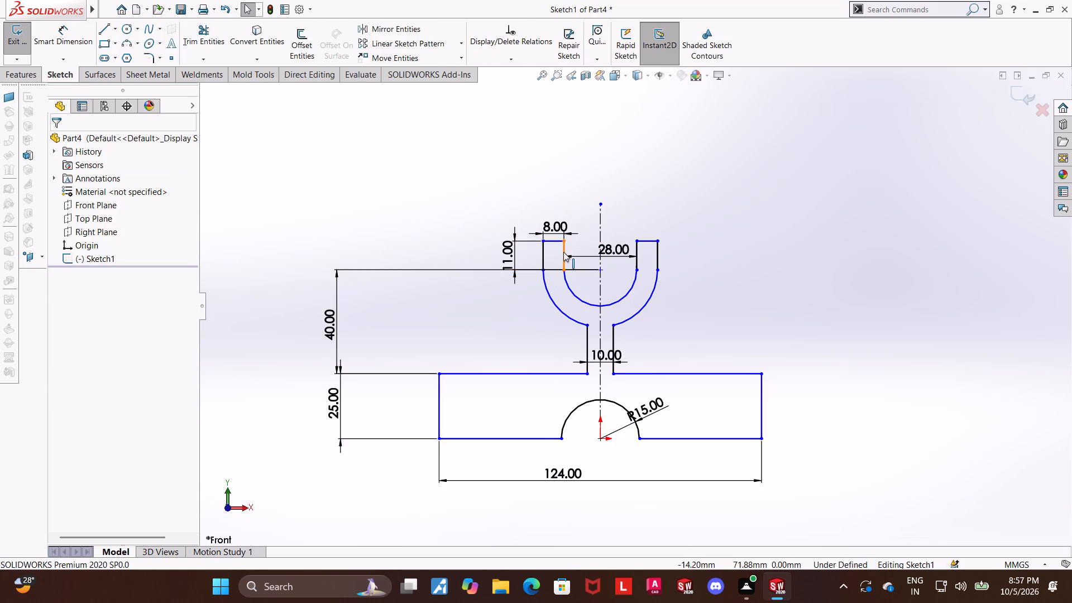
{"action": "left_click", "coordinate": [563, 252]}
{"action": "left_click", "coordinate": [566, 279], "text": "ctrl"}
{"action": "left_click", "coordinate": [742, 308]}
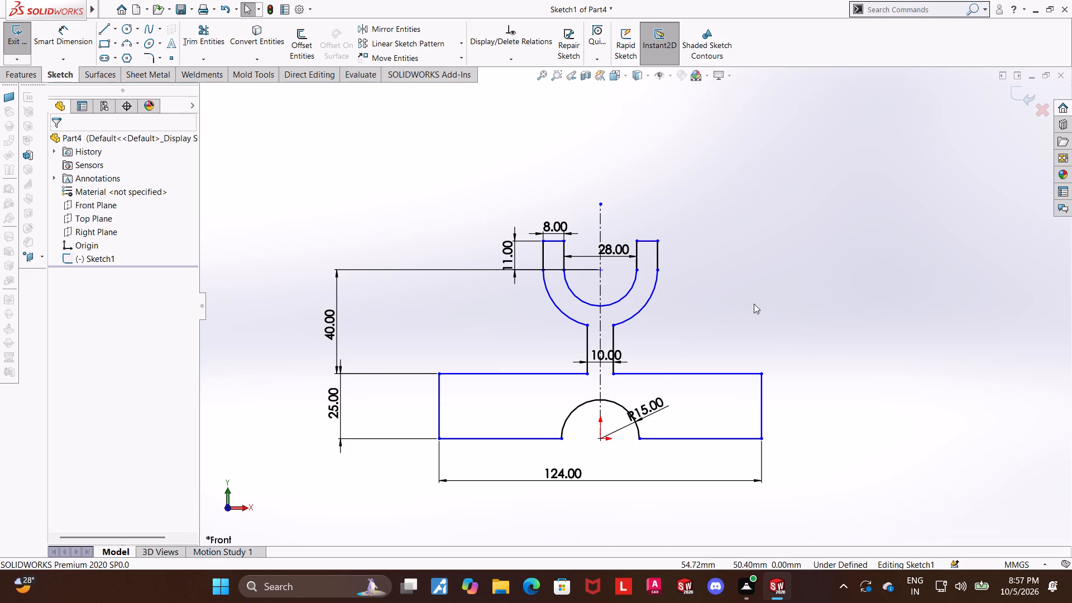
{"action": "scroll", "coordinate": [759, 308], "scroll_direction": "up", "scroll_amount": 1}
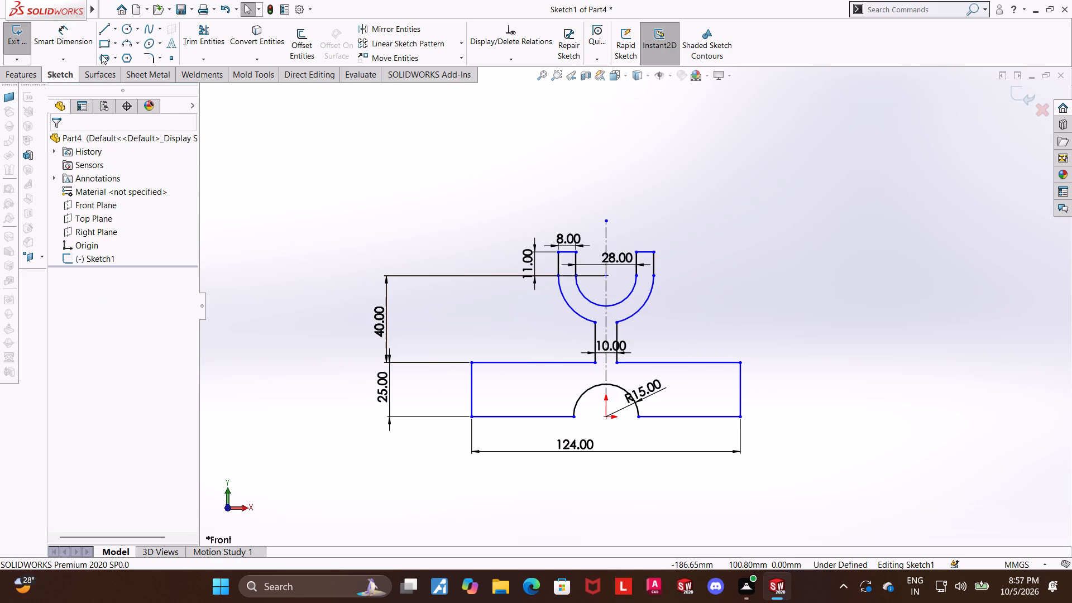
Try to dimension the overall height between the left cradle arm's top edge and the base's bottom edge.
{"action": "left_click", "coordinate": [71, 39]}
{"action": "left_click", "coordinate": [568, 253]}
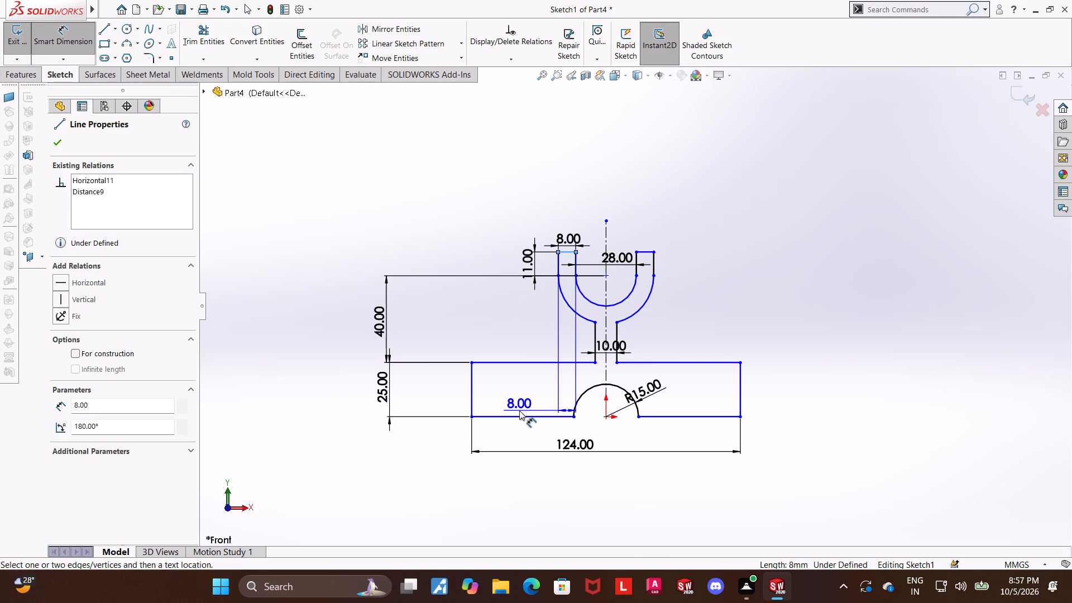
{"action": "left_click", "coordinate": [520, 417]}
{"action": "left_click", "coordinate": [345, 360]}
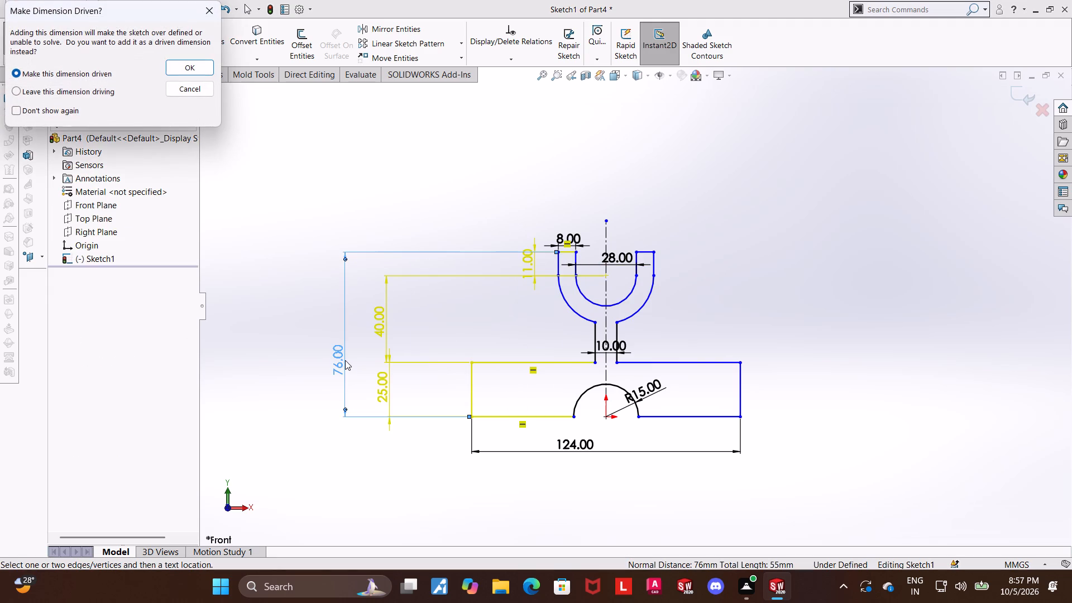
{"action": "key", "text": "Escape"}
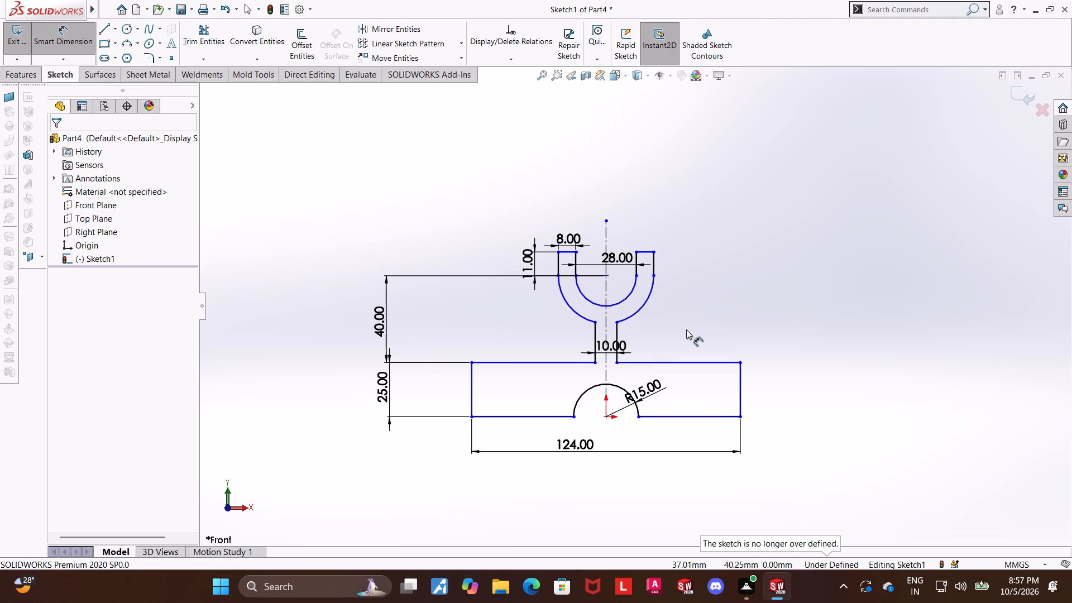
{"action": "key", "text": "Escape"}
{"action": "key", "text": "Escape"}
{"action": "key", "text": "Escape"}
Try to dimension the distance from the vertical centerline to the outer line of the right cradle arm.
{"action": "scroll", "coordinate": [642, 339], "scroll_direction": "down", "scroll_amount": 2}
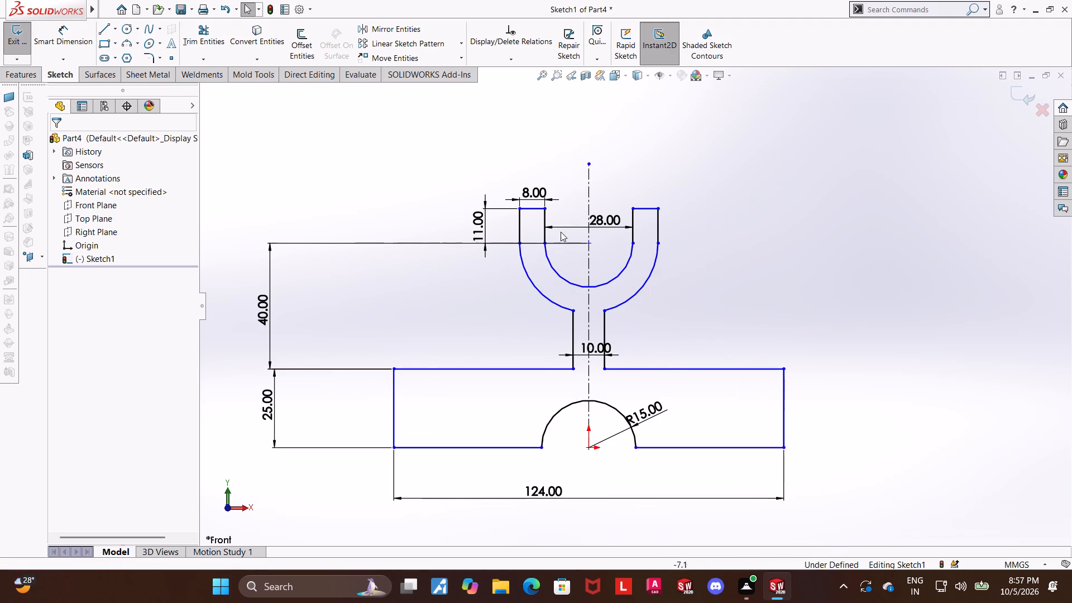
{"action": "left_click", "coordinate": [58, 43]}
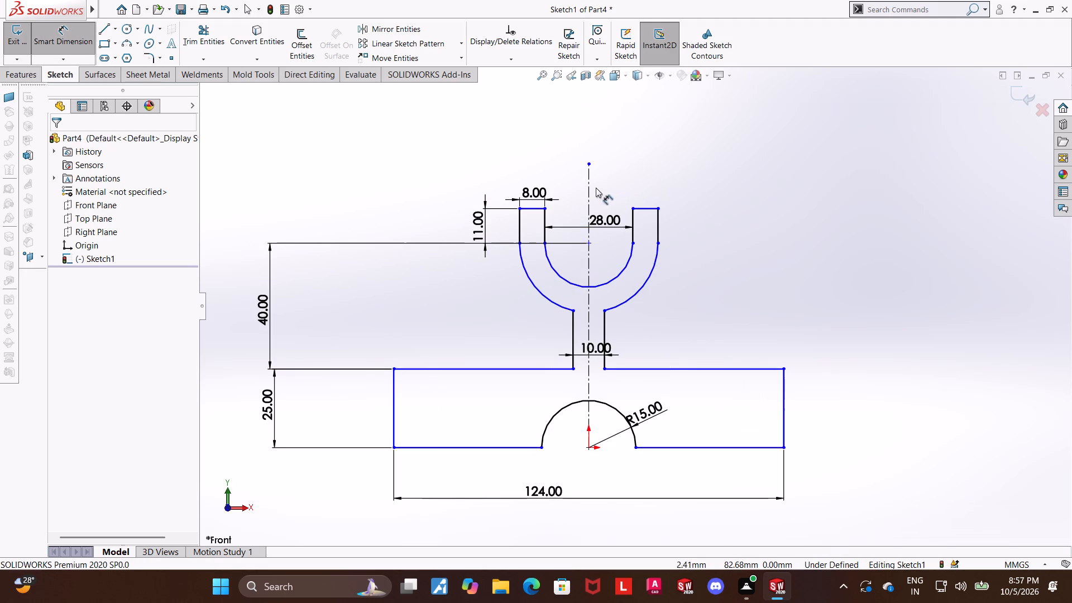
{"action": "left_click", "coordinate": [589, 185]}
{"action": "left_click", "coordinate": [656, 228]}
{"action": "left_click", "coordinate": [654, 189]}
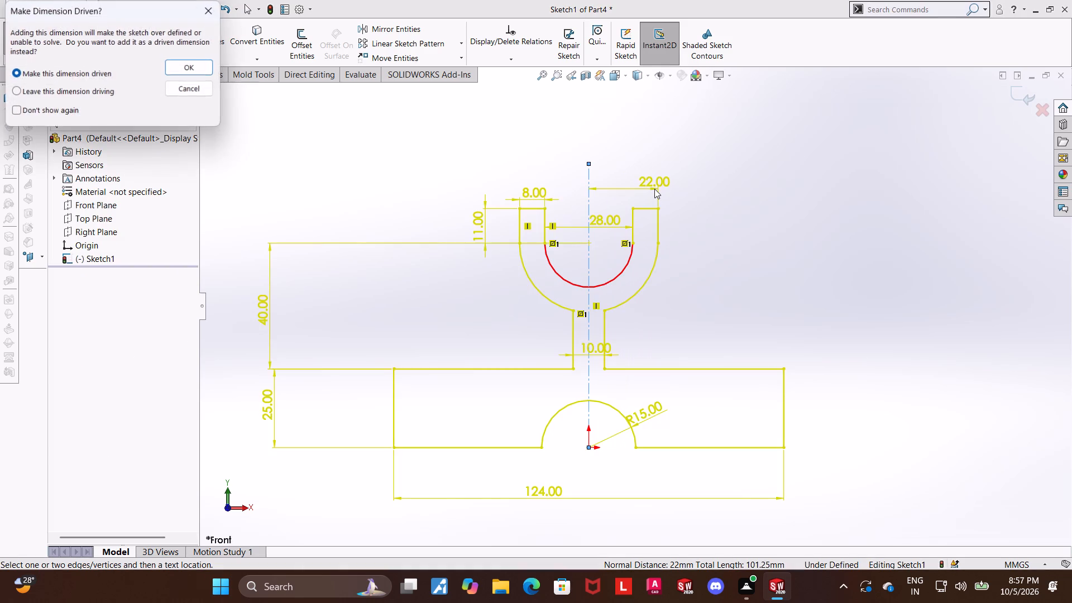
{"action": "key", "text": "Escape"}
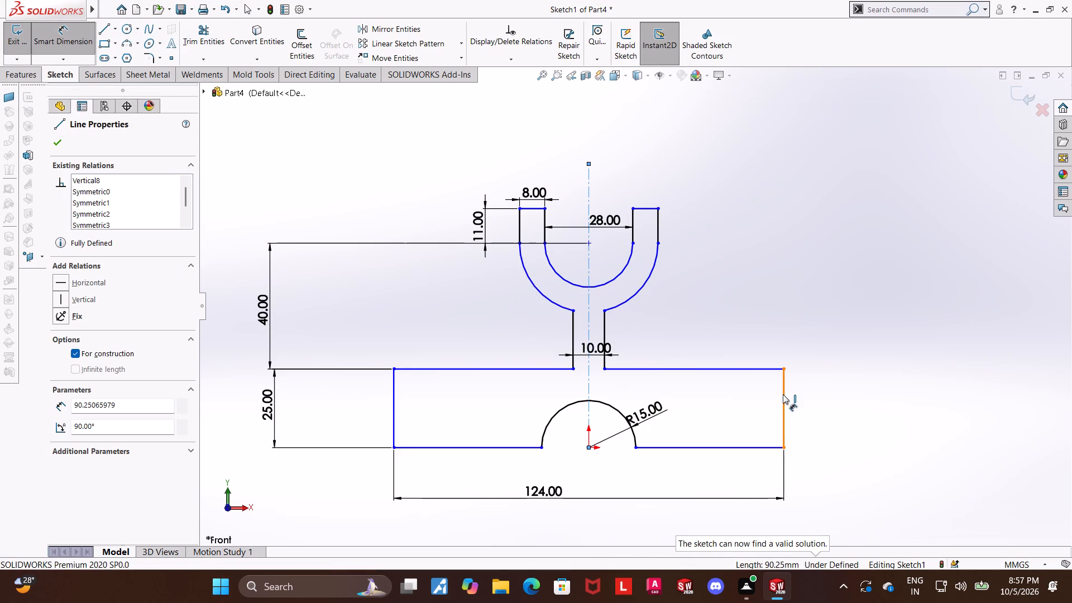
Dimension the distance between the vertical centerline and the base's right side edge as 62 mm.
{"action": "left_click", "coordinate": [783, 394]}
{"action": "left_click", "coordinate": [776, 322]}
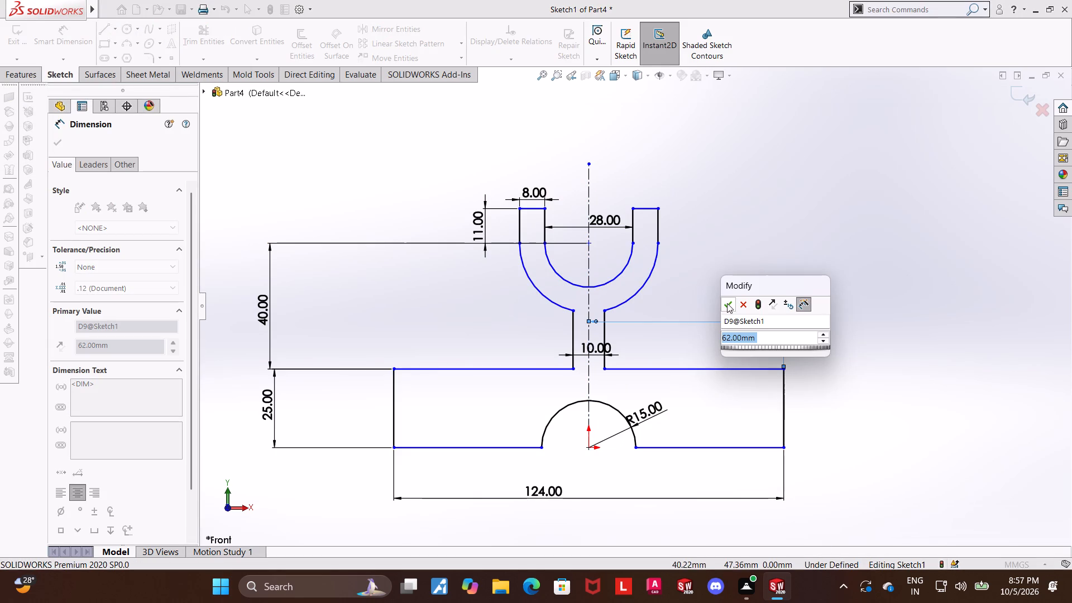
{"action": "left_click", "coordinate": [727, 303]}
{"action": "left_click", "coordinate": [1005, 337]}
{"action": "key", "text": "Escape"}
{"action": "key", "text": "Escape"}
{"action": "key", "text": "Escape"}
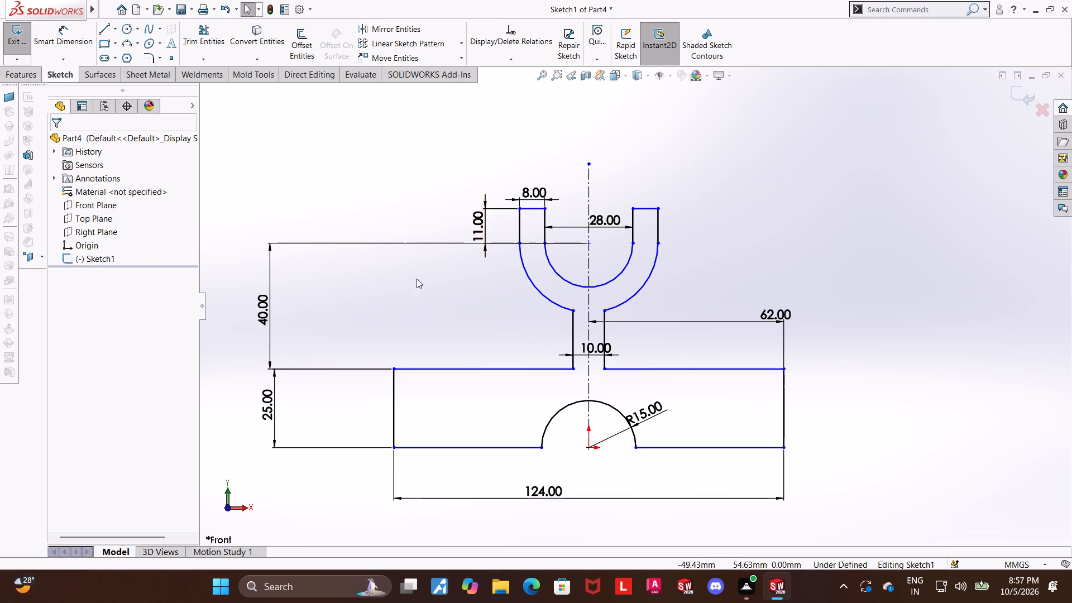
Move the R15 radius label further away from the base arc and close the sketch.
{"action": "scroll", "coordinate": [414, 280], "scroll_direction": "up", "scroll_amount": 1}
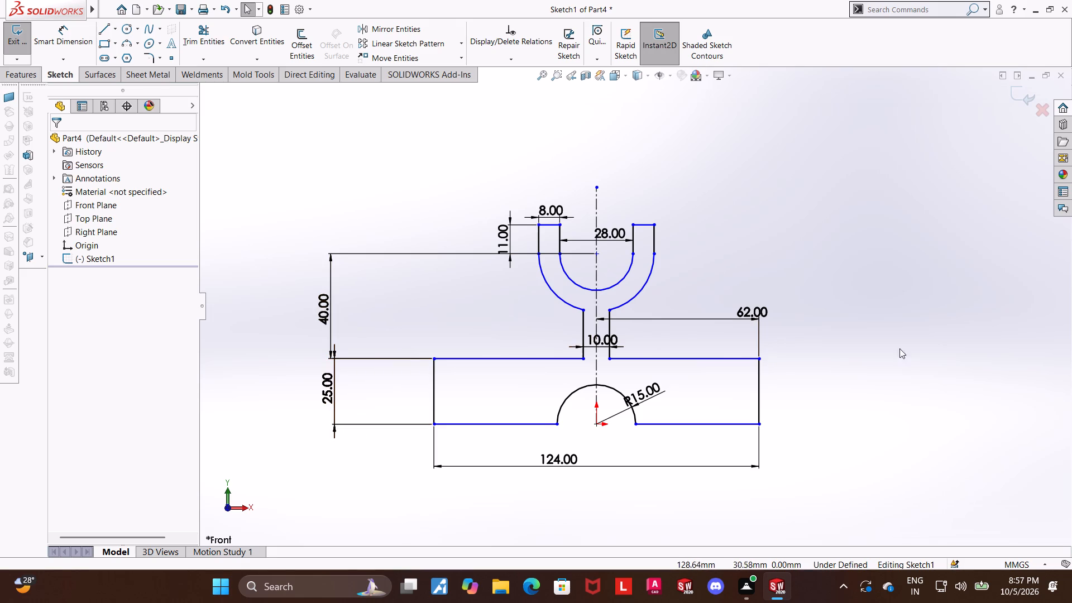
{"action": "left_click_drag", "start_coordinate": [655, 393], "coordinate": [683, 385]}
{"action": "left_click", "coordinate": [851, 363]}
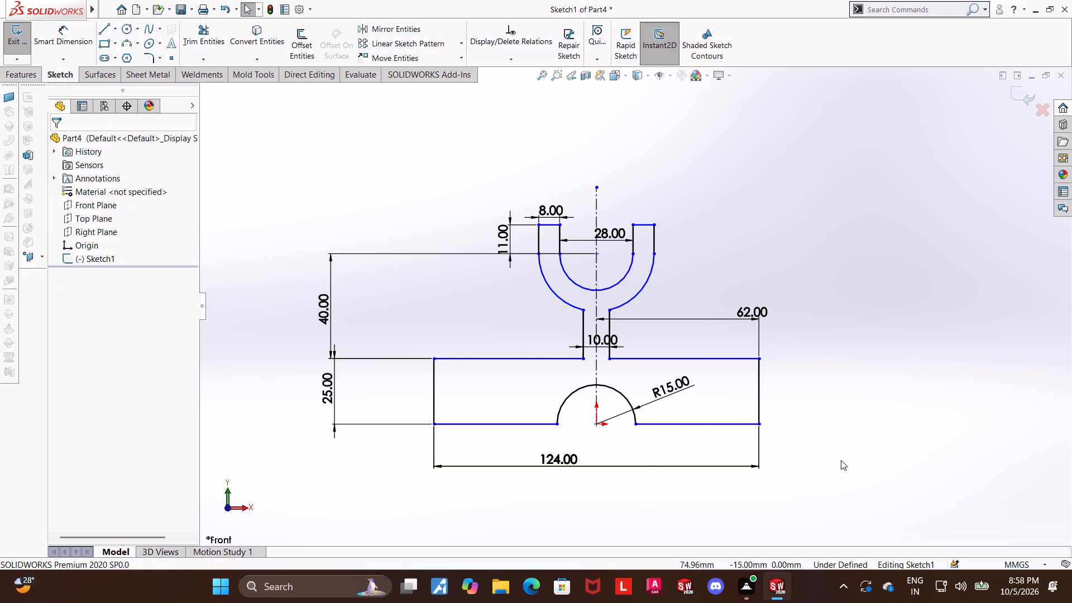
{"action": "left_click", "coordinate": [1029, 92]}
Extrude Sketch1 as a boss with the Mid Plane end condition and a 50 mm depth.
{"action": "scroll", "coordinate": [875, 293], "scroll_direction": "up", "scroll_amount": 1}
{"action": "middle_click_drag", "start_coordinate": [873, 294], "coordinate": [859, 300]}
{"action": "left_click", "coordinate": [36, 56]}
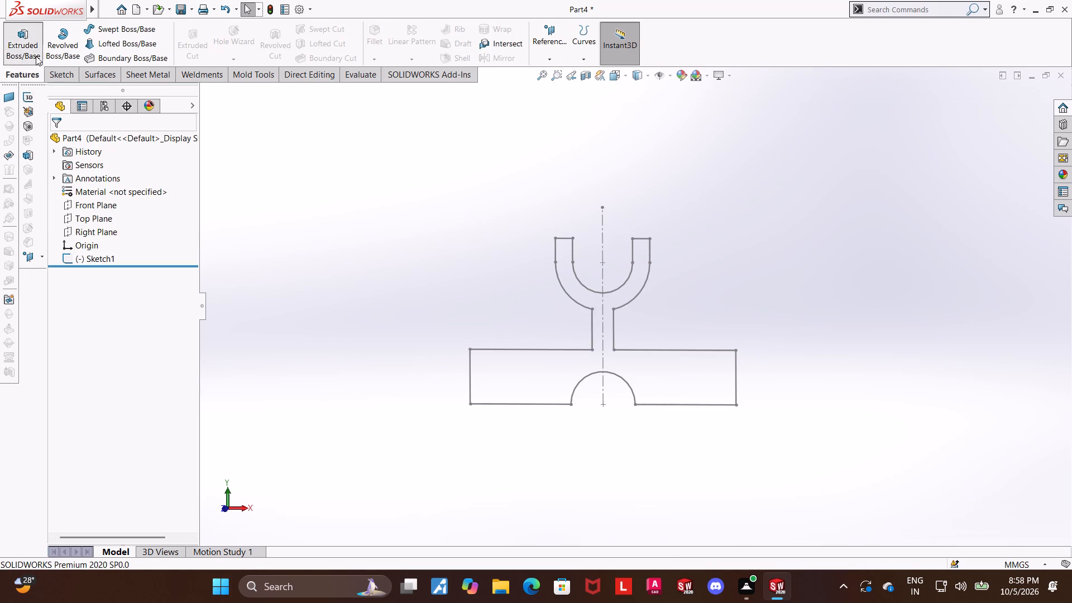
{"action": "left_click", "coordinate": [206, 88]}
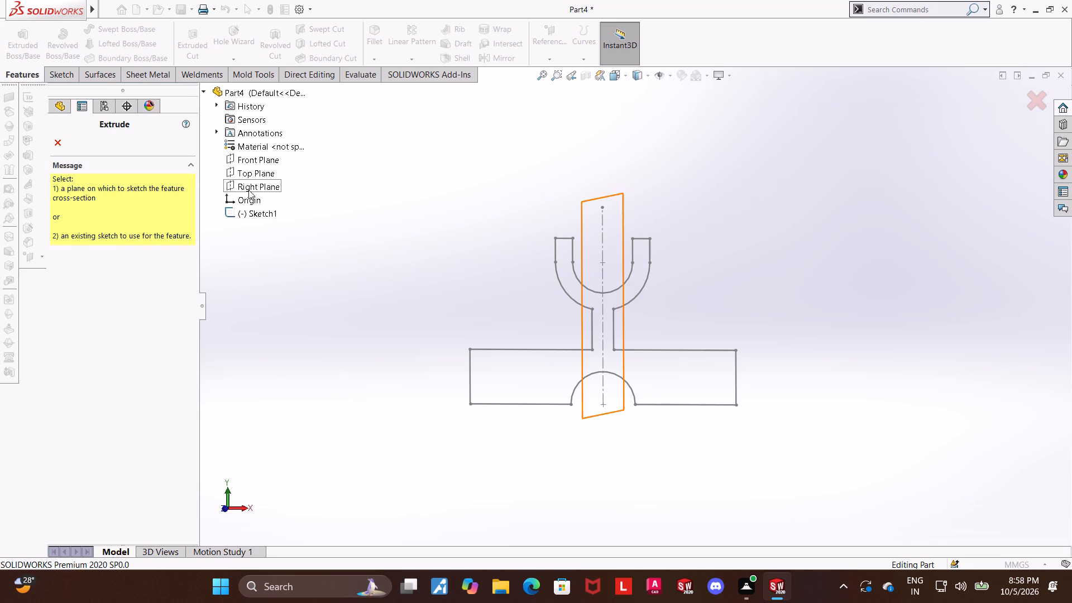
{"action": "left_click", "coordinate": [248, 215]}
{"action": "middle_click_drag", "start_coordinate": [408, 275], "coordinate": [399, 278]}
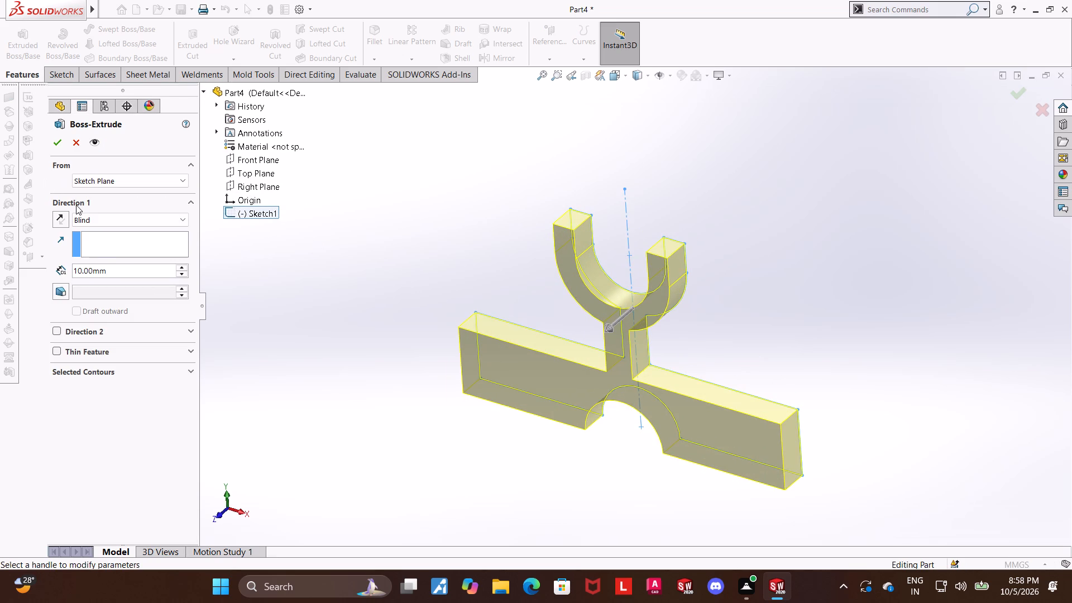
{"action": "left_click", "coordinate": [78, 216]}
{"action": "left_click", "coordinate": [108, 277]}
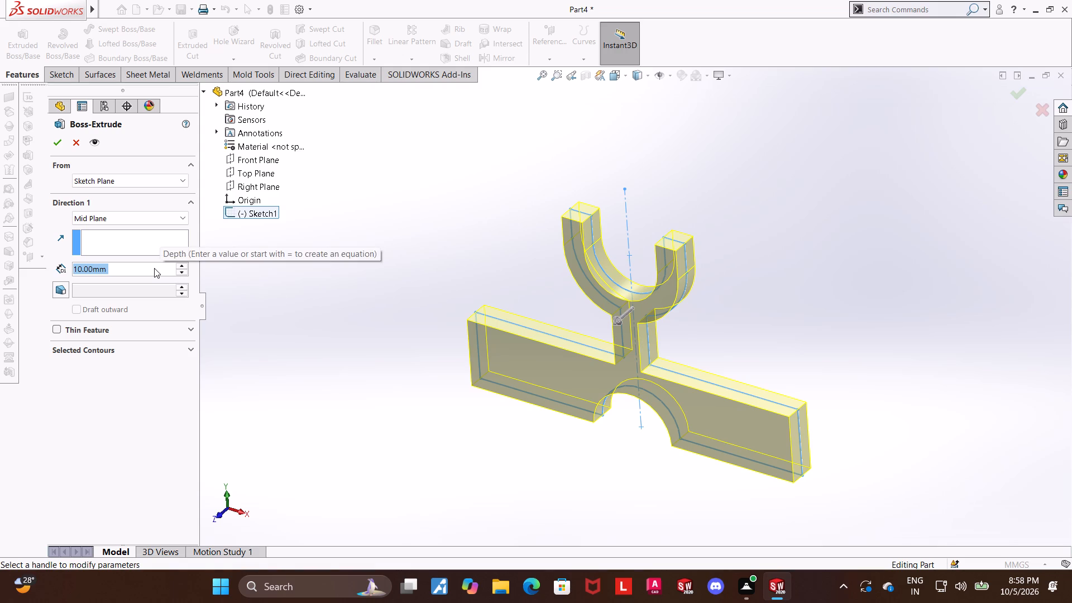
{"action": "type", "text": "50"}
{"action": "key", "text": "Return"}
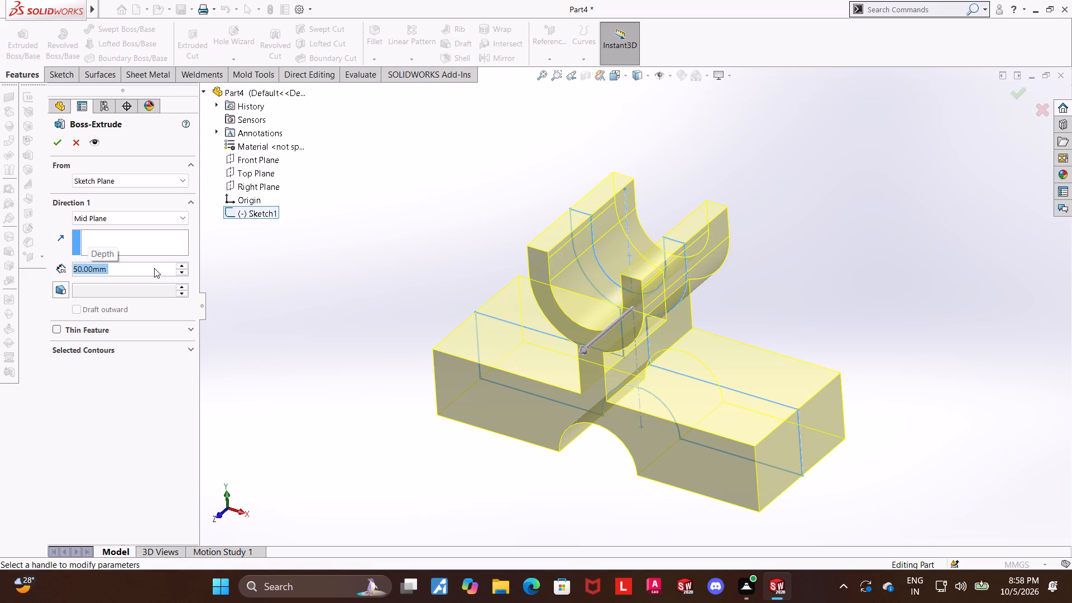
{"action": "left_click", "coordinate": [61, 146]}
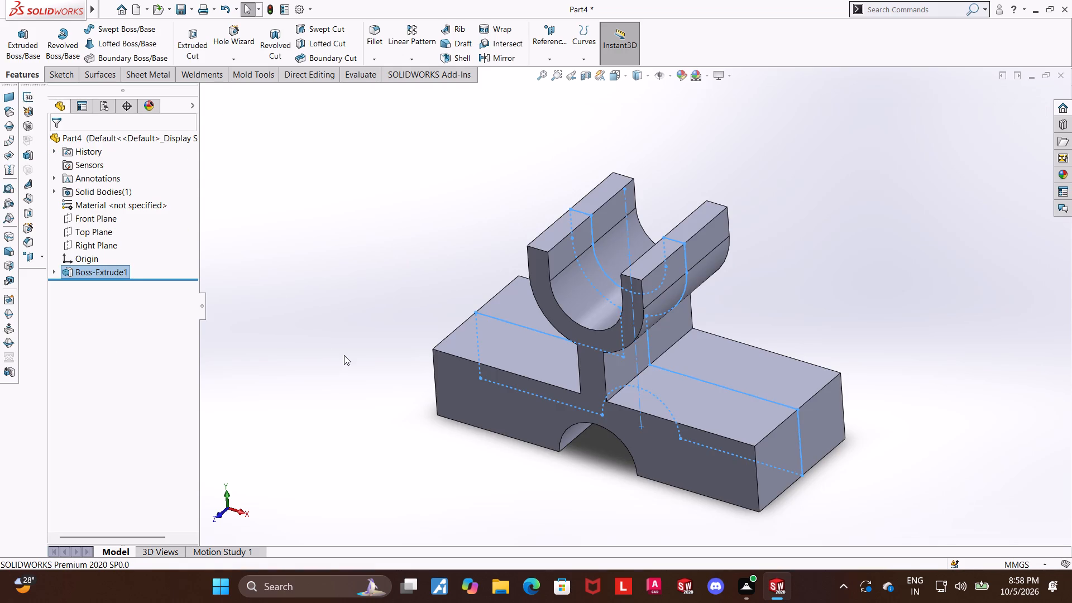
{"action": "left_click", "coordinate": [344, 355]}
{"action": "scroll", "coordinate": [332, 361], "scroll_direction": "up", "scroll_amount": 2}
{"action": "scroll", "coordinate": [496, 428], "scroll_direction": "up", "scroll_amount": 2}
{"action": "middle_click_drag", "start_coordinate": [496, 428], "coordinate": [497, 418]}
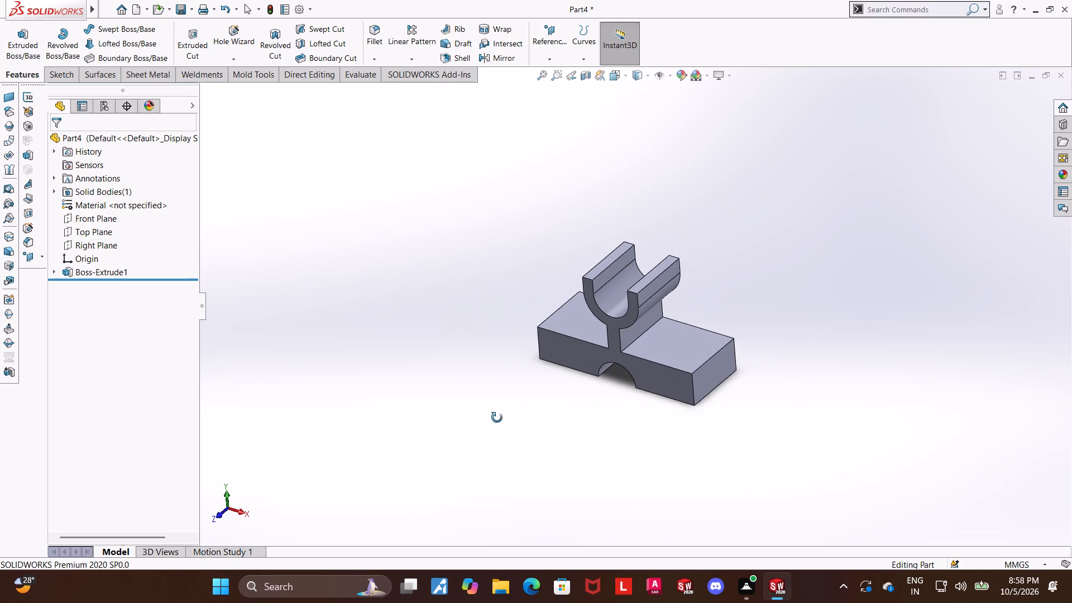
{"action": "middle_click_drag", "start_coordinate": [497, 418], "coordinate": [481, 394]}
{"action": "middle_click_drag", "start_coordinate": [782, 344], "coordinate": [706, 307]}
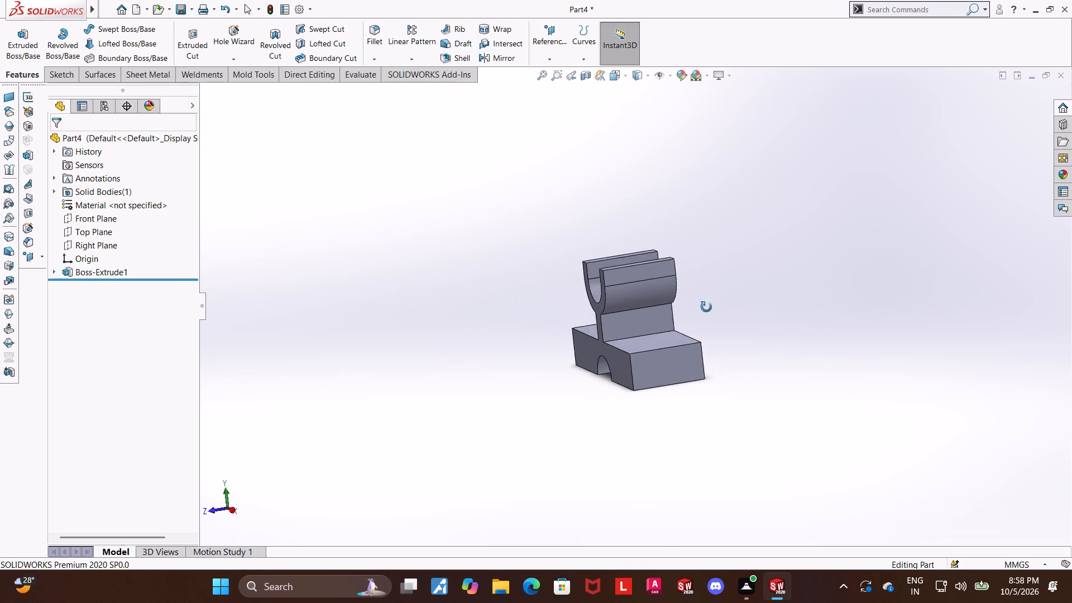
Sketch a corner rectangle on the base's end face from a bottom corner, about 11.5 mm short of the opposite side and 8 mm below the top.
{"action": "middle_click_drag", "start_coordinate": [706, 307], "coordinate": [688, 355]}
{"action": "left_click", "coordinate": [601, 375]}
{"action": "left_click", "coordinate": [645, 343]}
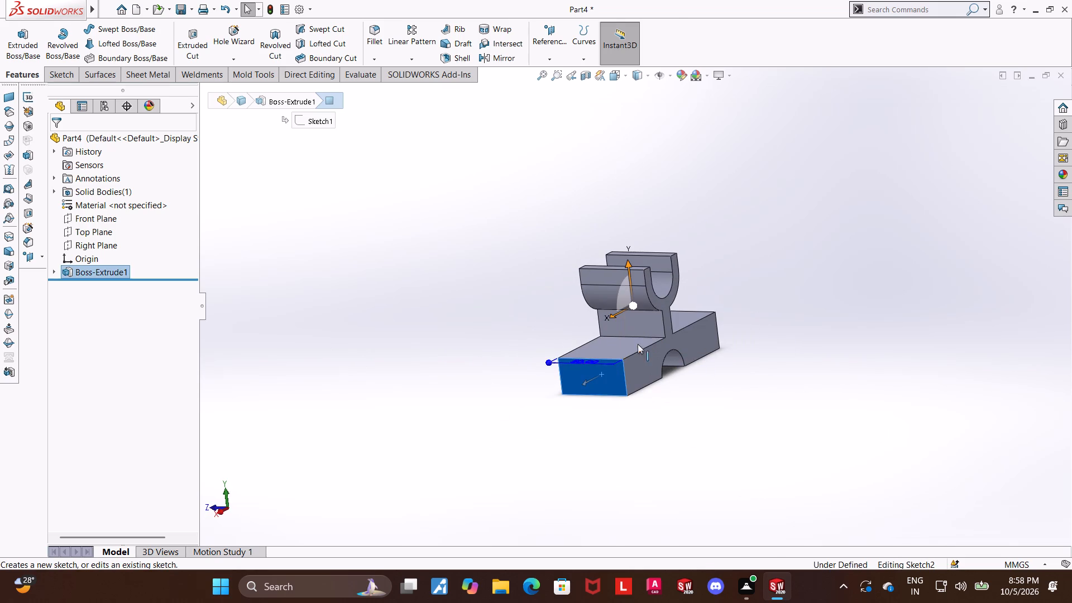
{"action": "left_click", "coordinate": [109, 284]}
{"action": "left_click", "coordinate": [135, 270]}
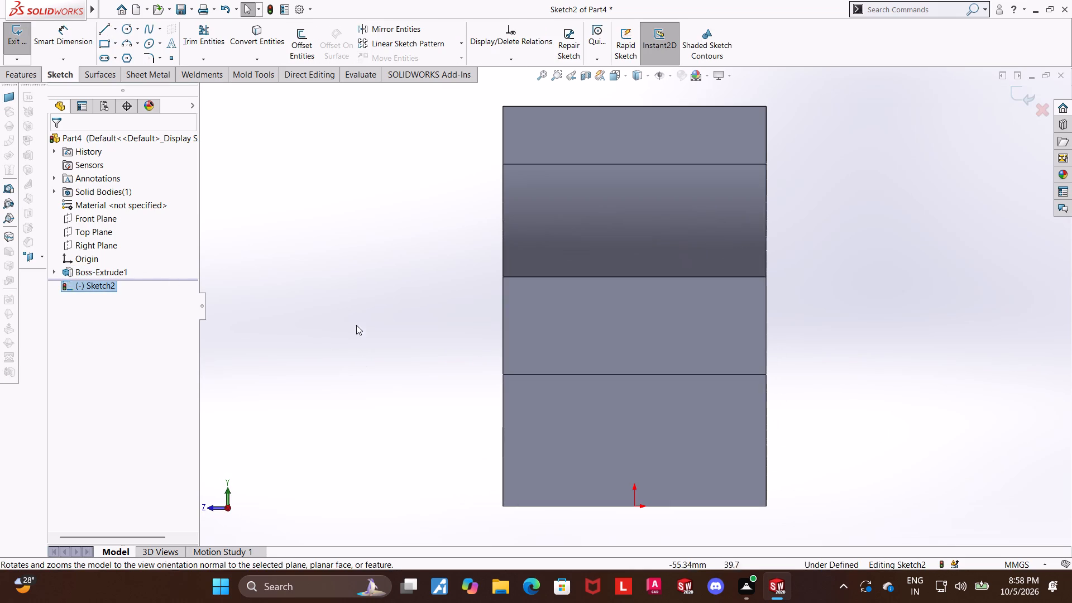
{"action": "scroll", "coordinate": [797, 492], "scroll_direction": "up", "scroll_amount": 4}
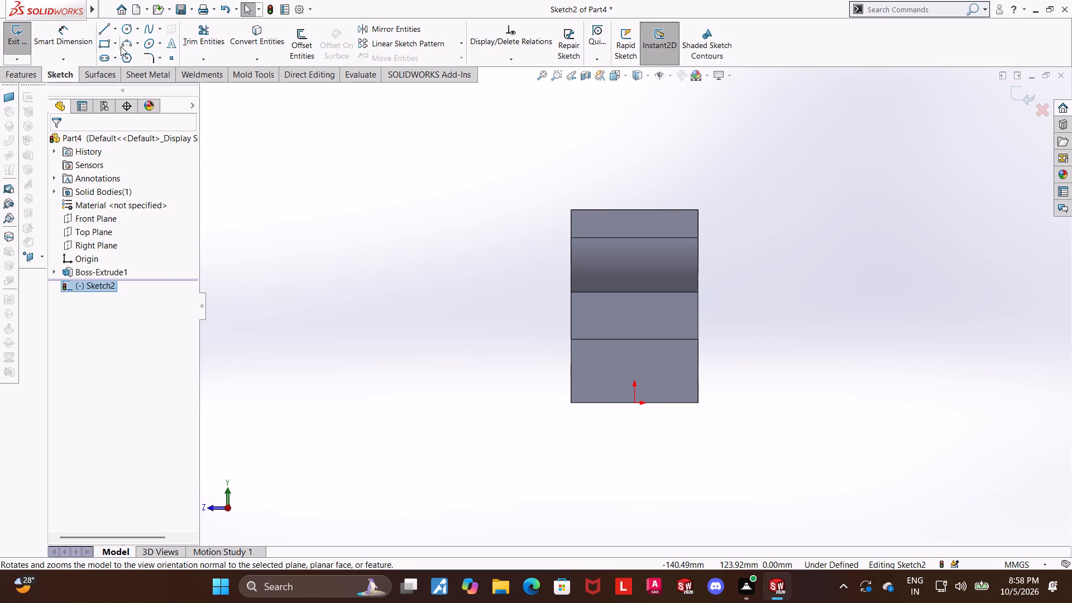
{"action": "left_click", "coordinate": [108, 37]}
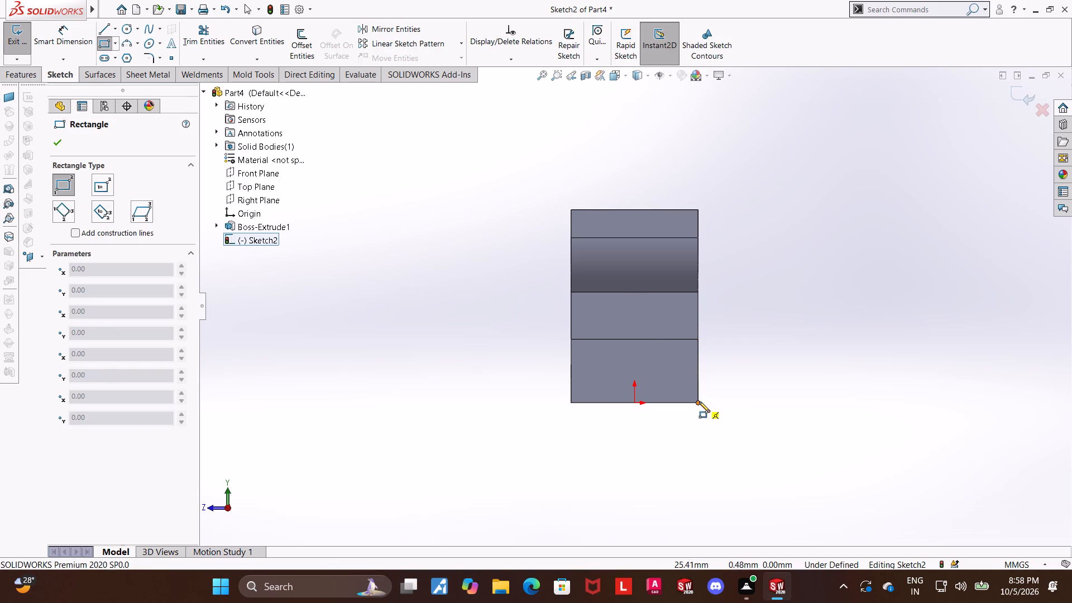
{"action": "left_click", "coordinate": [699, 401]}
{"action": "left_click", "coordinate": [600, 360]}
{"action": "key", "text": "Escape"}
{"action": "key", "text": "Escape"}
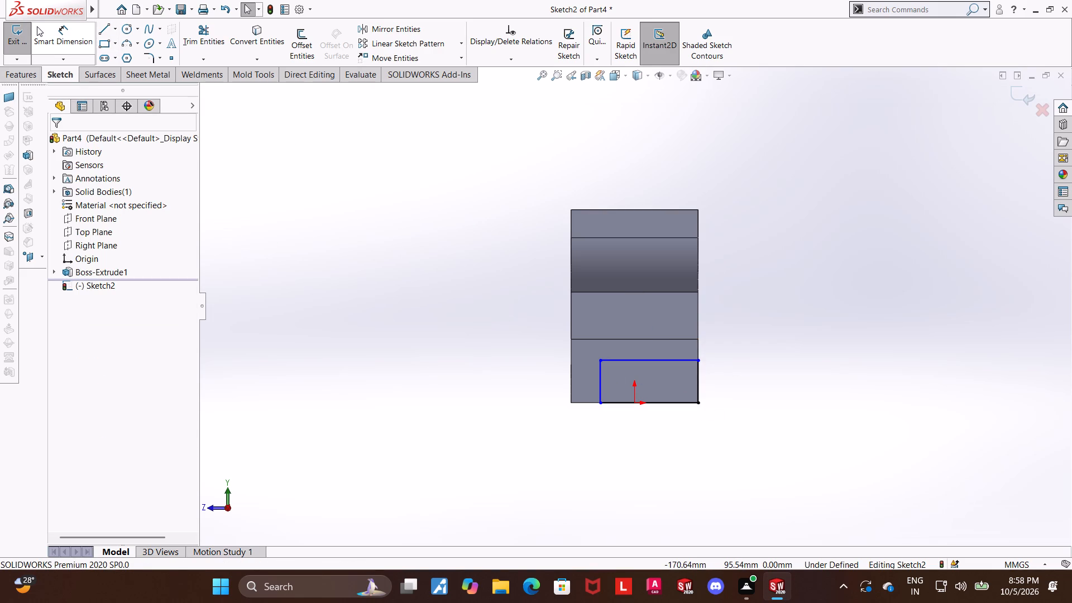
Dimension the gap between the end face's side edge and the rectangle's nearest vertical line as 8 mm.
{"action": "left_click", "coordinate": [37, 26]}
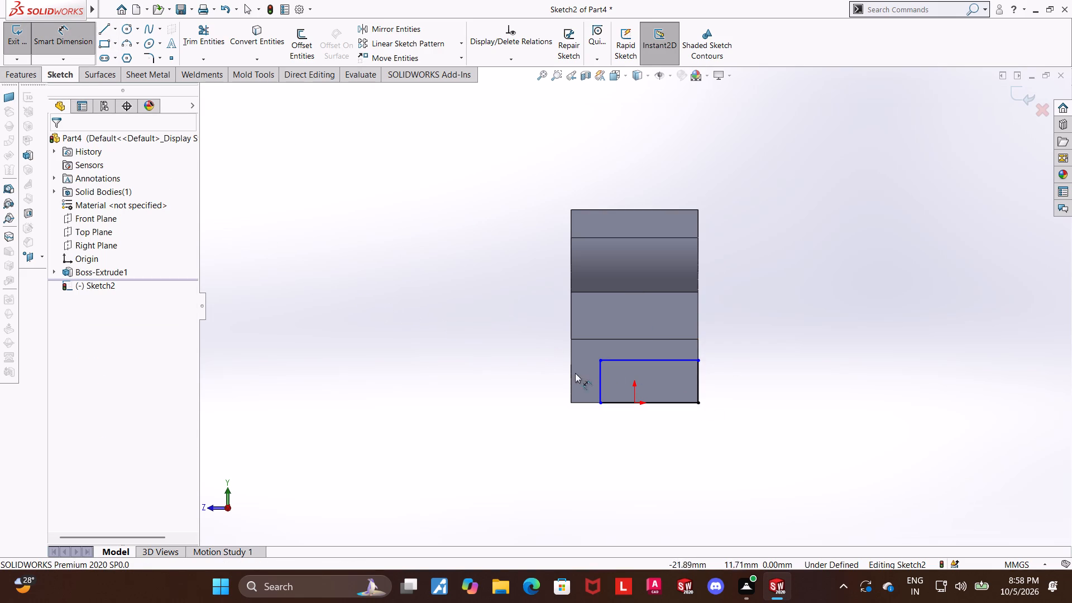
{"action": "left_click", "coordinate": [569, 374]}
{"action": "left_click", "coordinate": [599, 377]}
{"action": "left_click", "coordinate": [580, 430]}
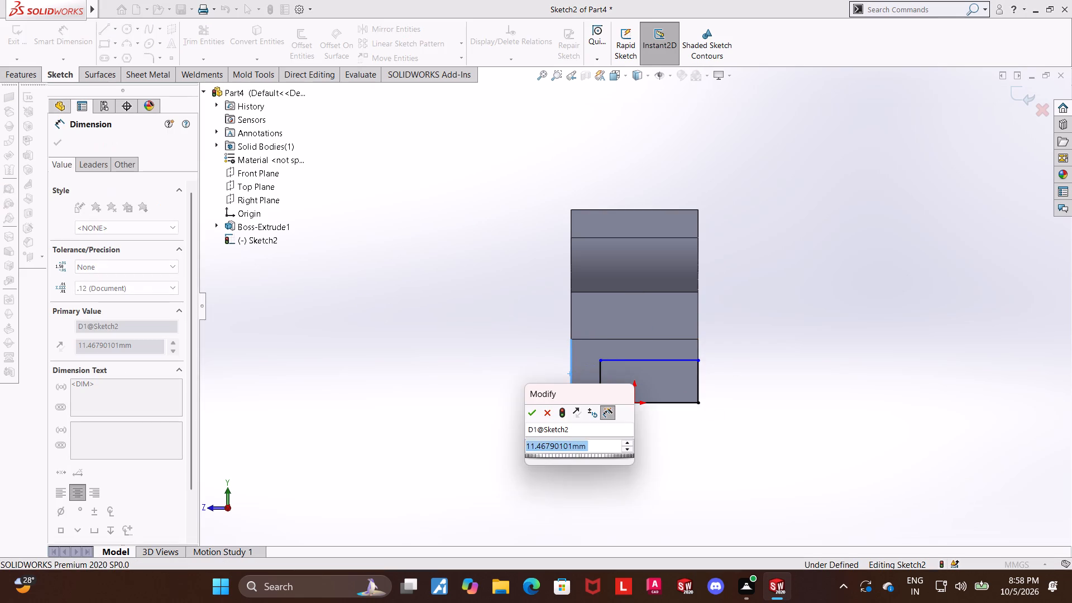
{"action": "key", "text": "8"}
{"action": "key", "text": "Return"}
{"action": "key", "text": "Escape"}
{"action": "key", "text": "Escape"}
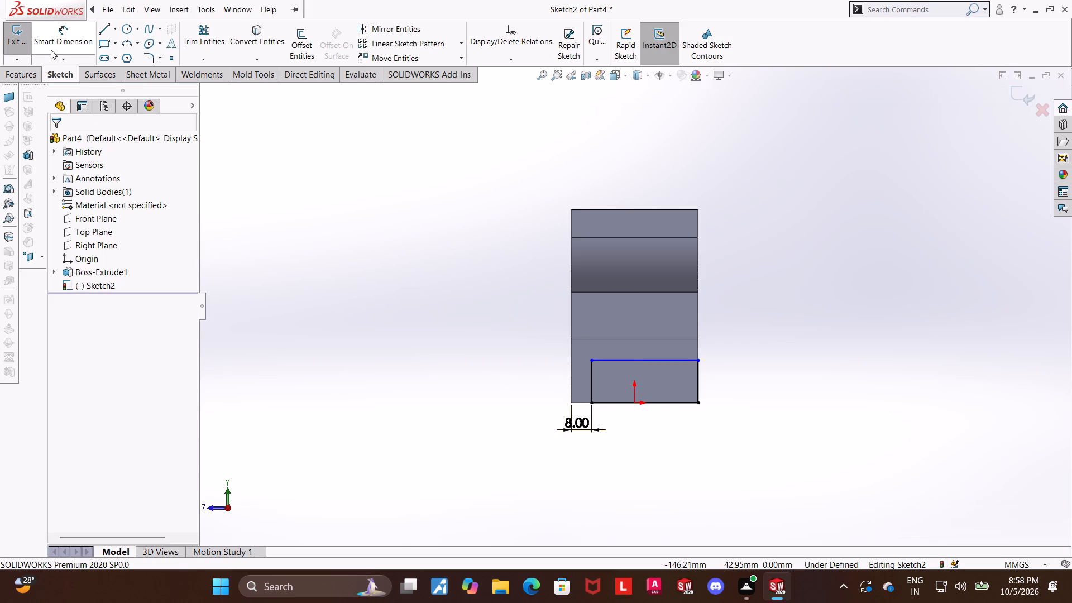
Dimension the gap between the base's top edge and the rectangle's upper line as 6 mm and close the sketch.
{"action": "left_click", "coordinate": [58, 40]}
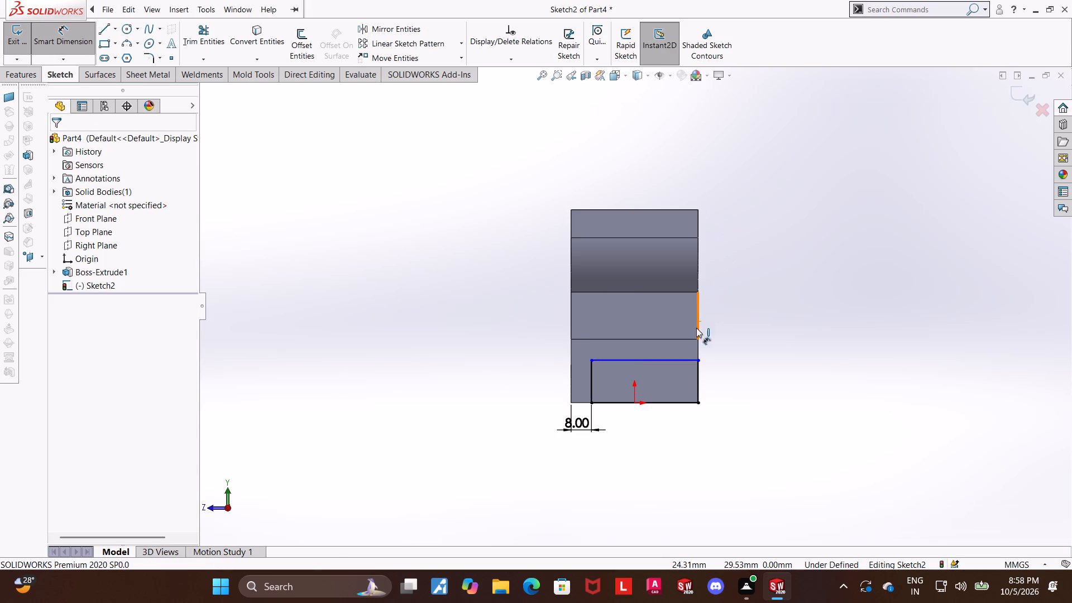
{"action": "left_click", "coordinate": [691, 338]}
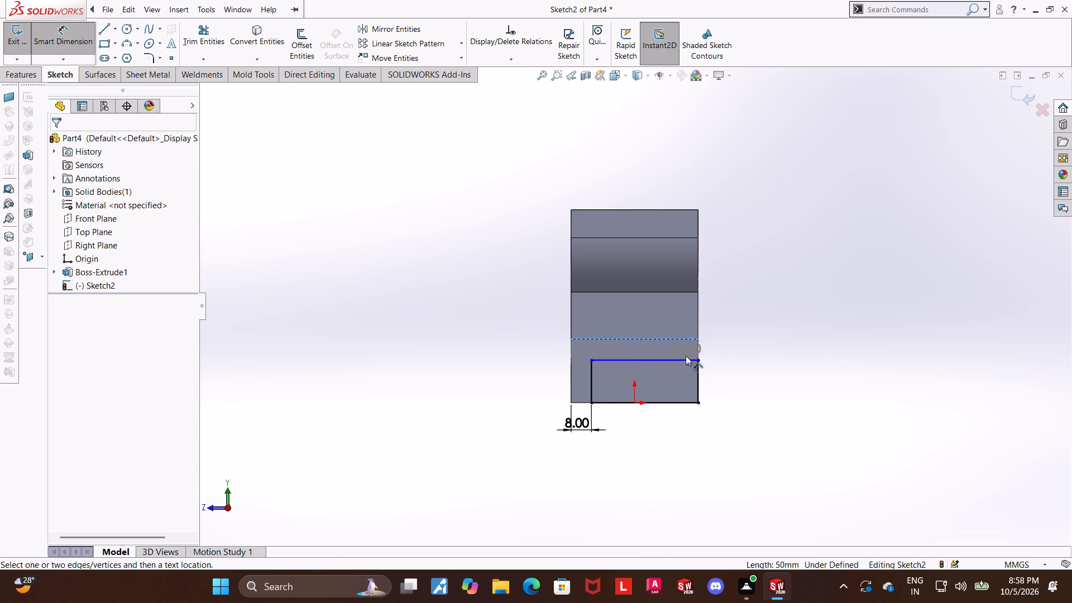
{"action": "left_click", "coordinate": [685, 359]}
{"action": "left_click", "coordinate": [715, 355]}
{"action": "key", "text": "6"}
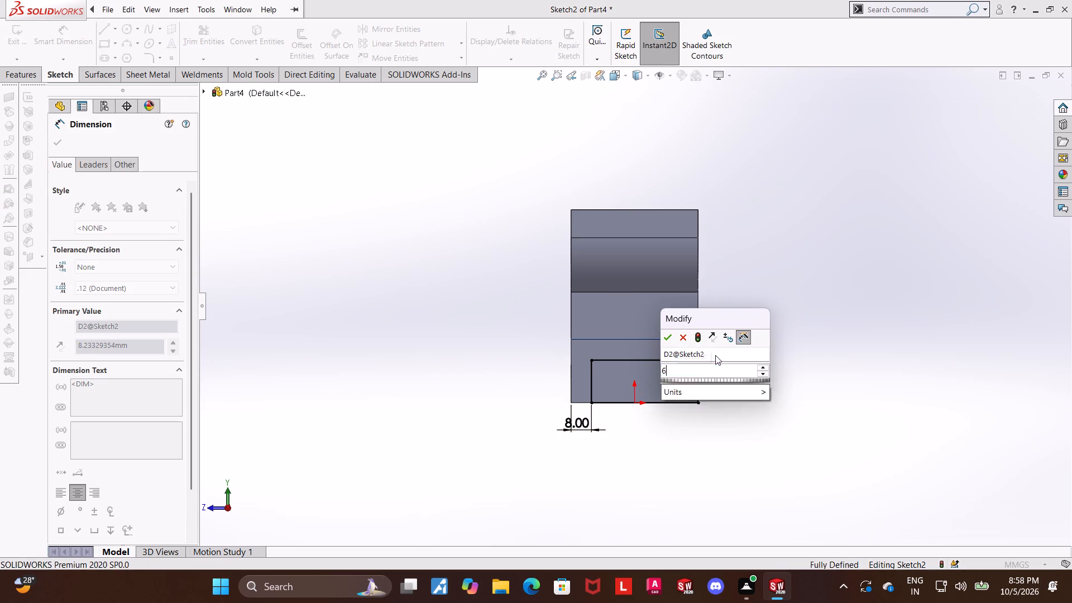
{"action": "key", "text": "Return"}
{"action": "key", "text": "Escape"}
{"action": "key", "text": "Escape"}
{"action": "scroll", "coordinate": [770, 188], "scroll_direction": "up", "scroll_amount": 2}
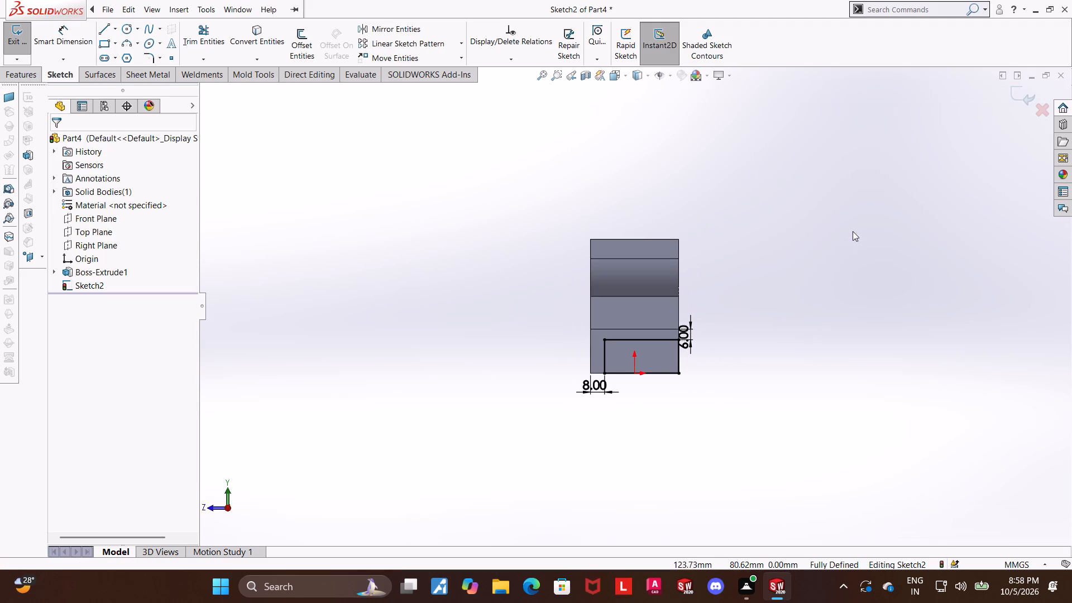
{"action": "left_click", "coordinate": [853, 231]}
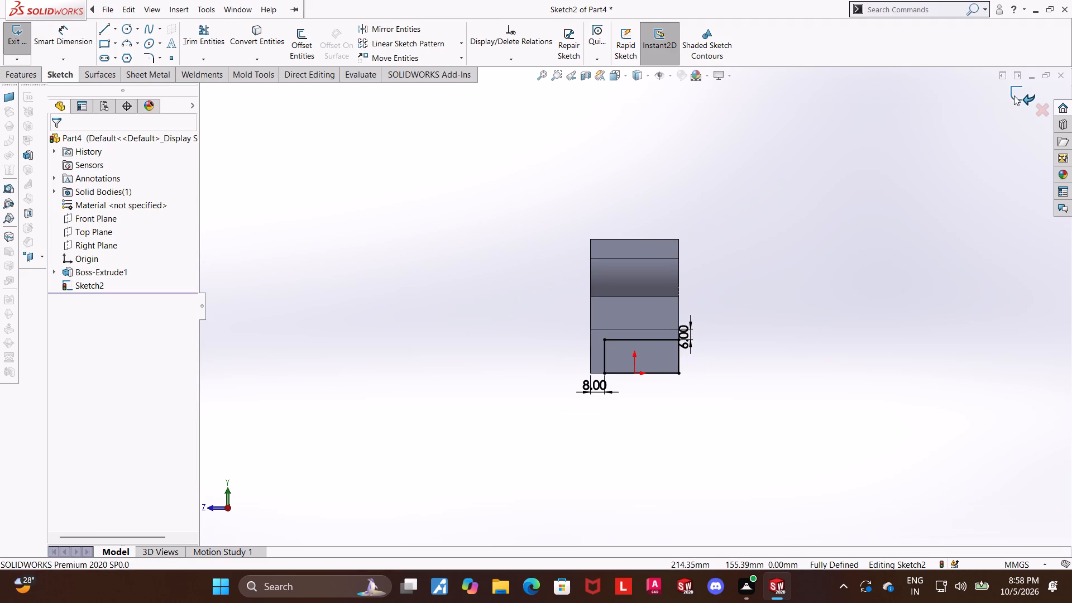
{"action": "left_click", "coordinate": [1014, 95]}
Cut-extrude the rectangle along the base's length with Through All in both Direction 1 and Direction 2.
{"action": "middle_click_drag", "start_coordinate": [740, 328], "coordinate": [761, 346]}
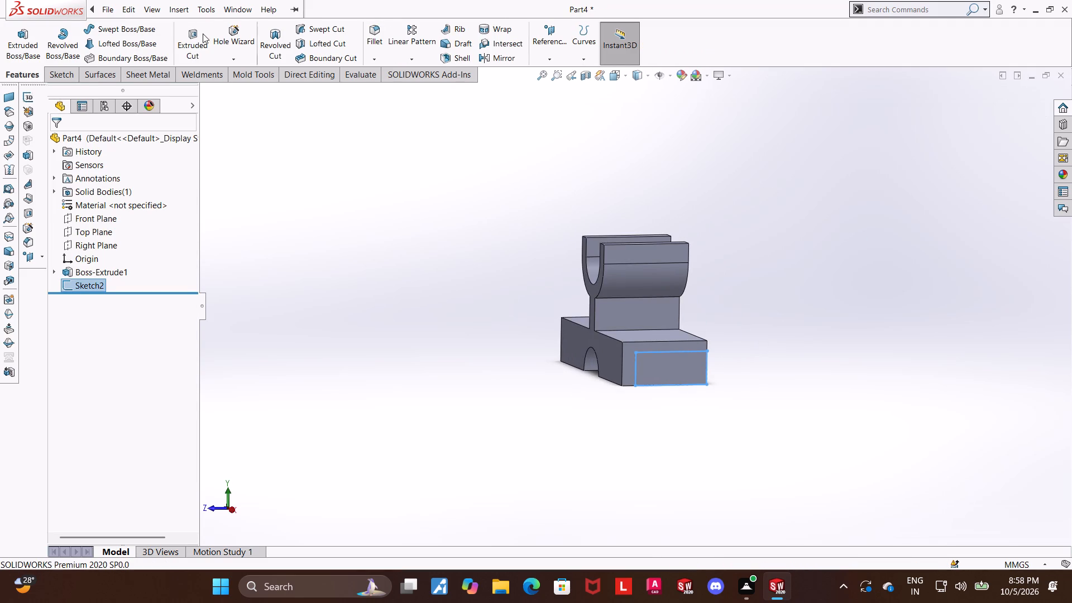
{"action": "left_click", "coordinate": [199, 38]}
{"action": "middle_click_drag", "start_coordinate": [431, 284], "coordinate": [464, 332]}
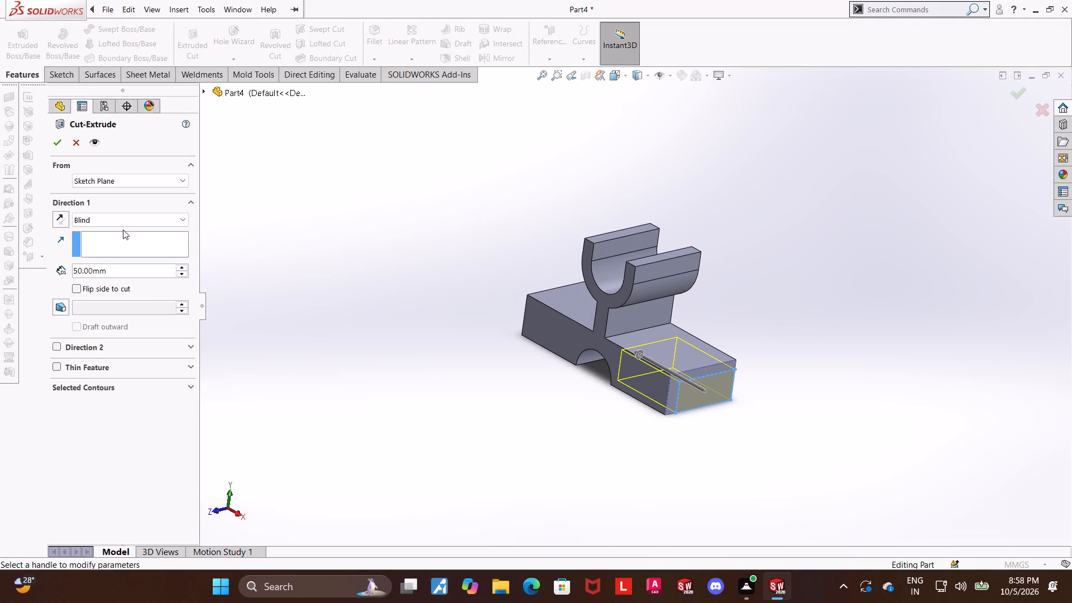
{"action": "left_click", "coordinate": [120, 221]}
{"action": "left_click", "coordinate": [114, 253]}
{"action": "left_click", "coordinate": [113, 223]}
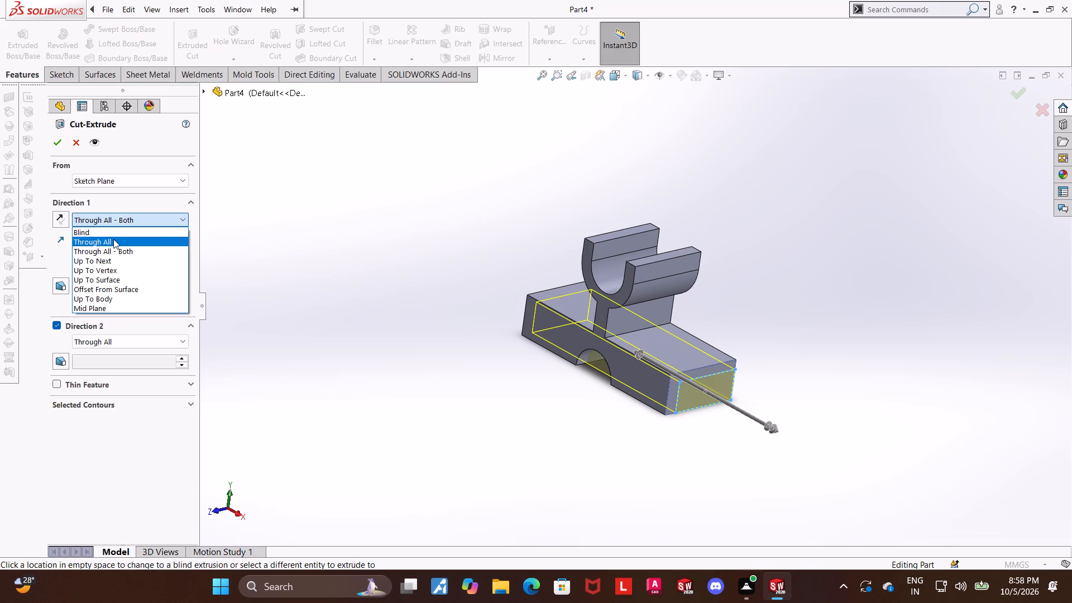
{"action": "left_click", "coordinate": [114, 242]}
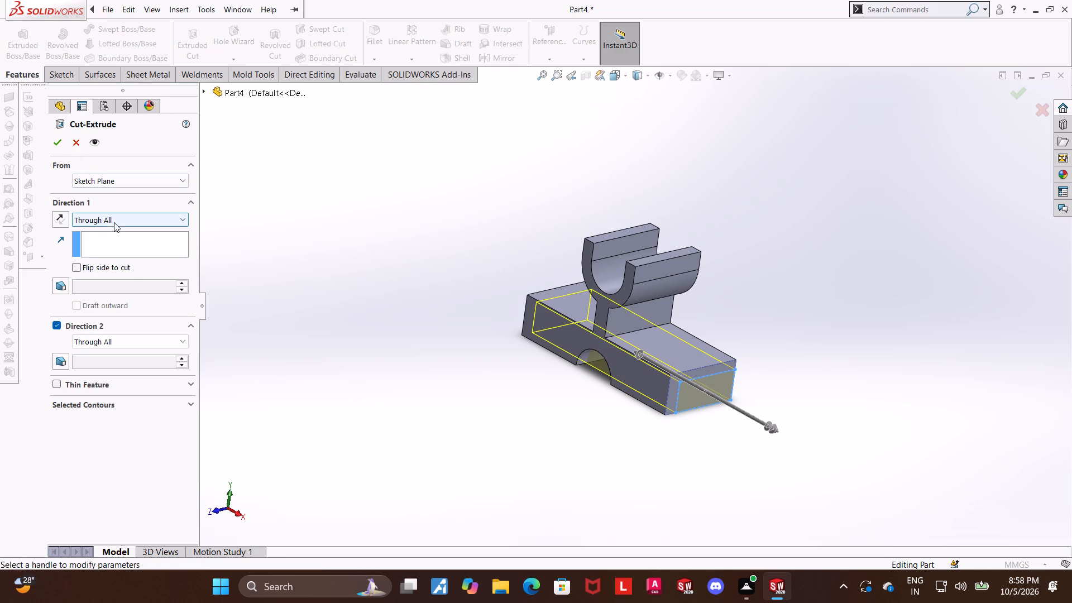
{"action": "left_click", "coordinate": [61, 147]}
Start a sketch on the base's top face and draw a circle about 30.4 mm across, centred about 42 mm from the origin toward negative X.
{"action": "left_click", "coordinate": [324, 292]}
{"action": "middle_click_drag", "start_coordinate": [331, 300], "coordinate": [428, 377]}
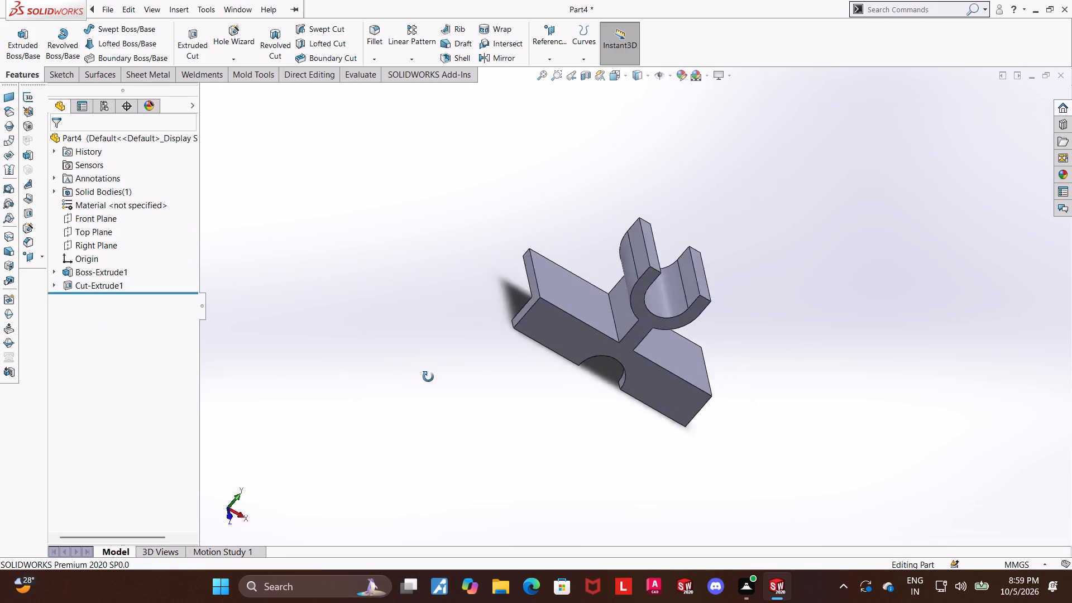
{"action": "middle_click_drag", "start_coordinate": [428, 377], "coordinate": [428, 372]}
{"action": "scroll", "coordinate": [473, 365], "scroll_direction": "up", "scroll_amount": 3}
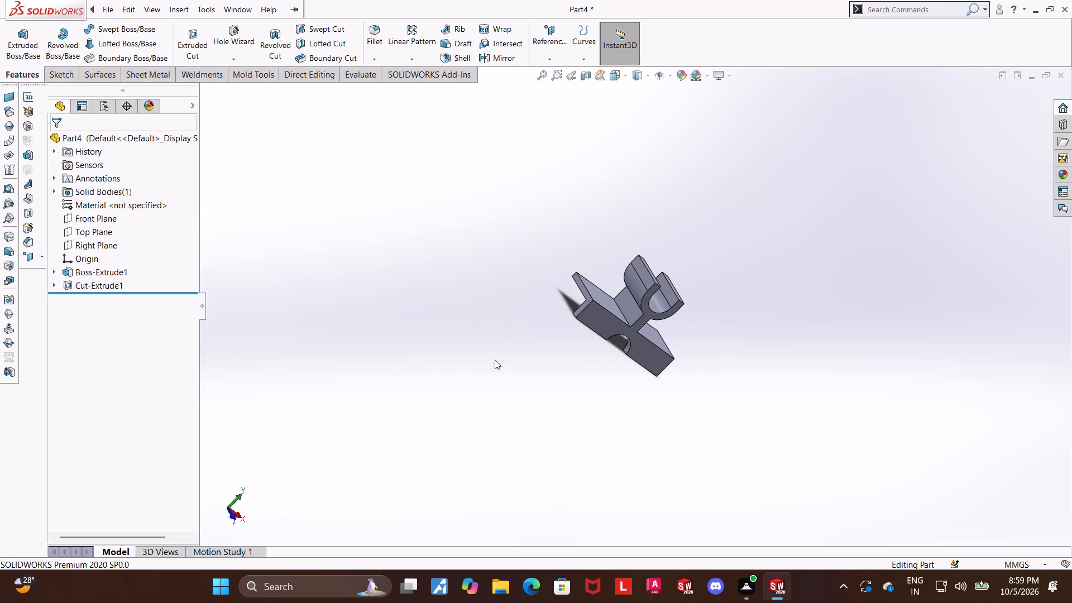
{"action": "middle_click_drag", "start_coordinate": [502, 360], "coordinate": [518, 521]}
{"action": "middle_click_drag", "start_coordinate": [720, 387], "coordinate": [649, 337]}
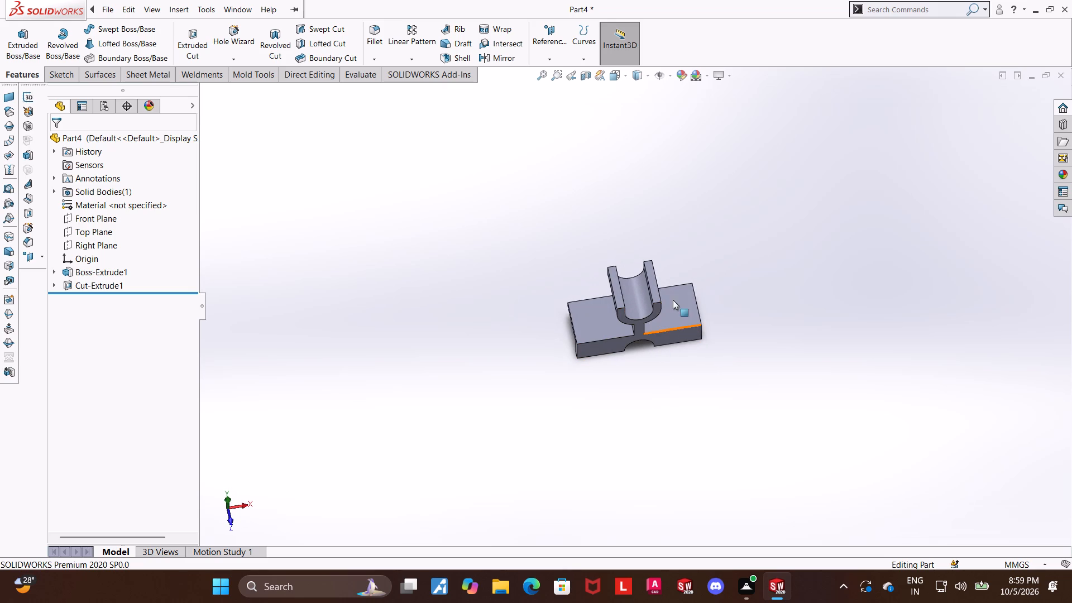
{"action": "left_click", "coordinate": [672, 299]}
{"action": "left_click", "coordinate": [724, 271]}
{"action": "left_click", "coordinate": [92, 296]}
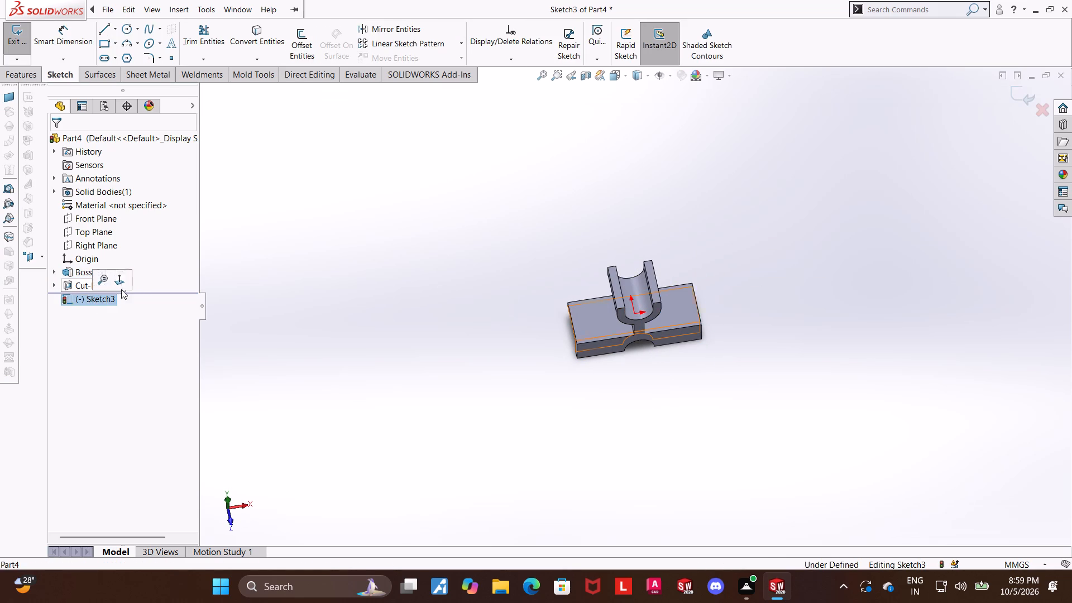
{"action": "left_click", "coordinate": [125, 279]}
{"action": "left_click", "coordinate": [130, 30]}
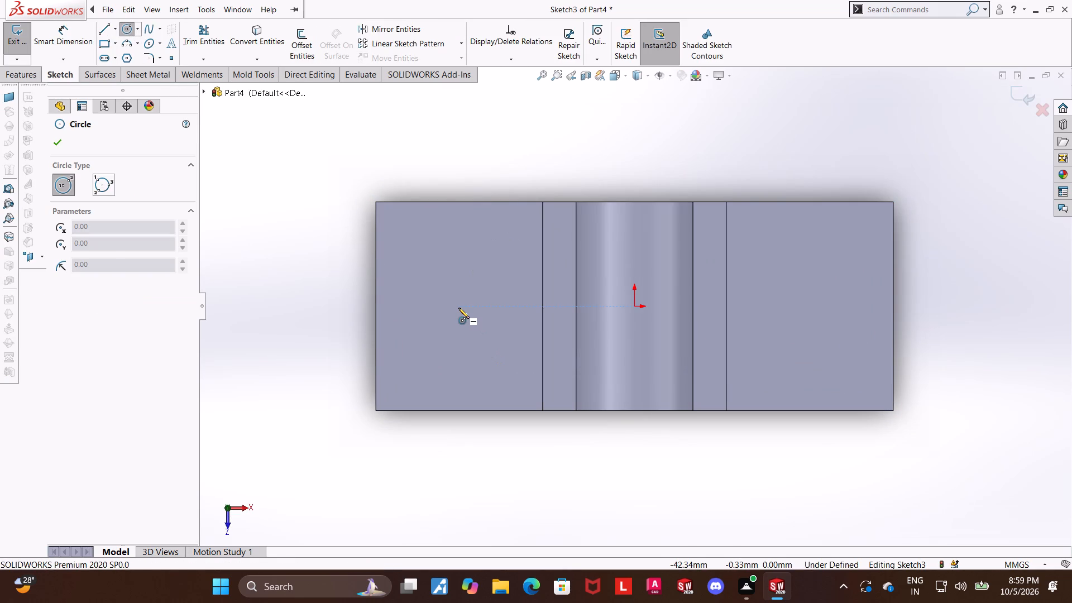
{"action": "left_click", "coordinate": [458, 308]}
{"action": "left_click", "coordinate": [504, 262]}
{"action": "key", "text": "Escape"}
{"action": "key", "text": "Escape"}
Dimension the circle's diameter as 30 mm.
{"action": "left_click", "coordinate": [68, 35]}
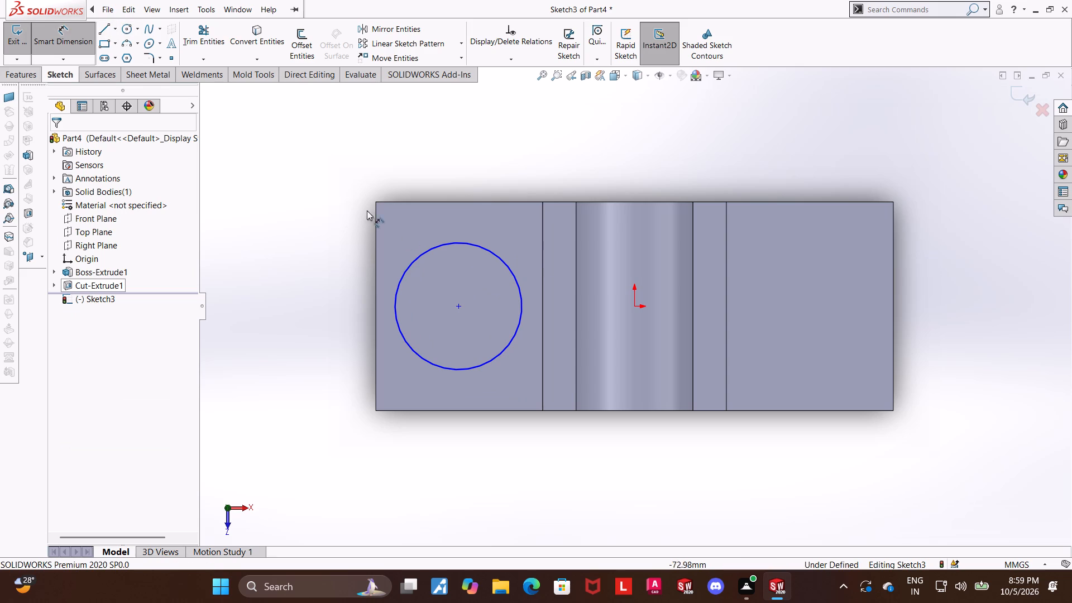
{"action": "left_click", "coordinate": [422, 251]}
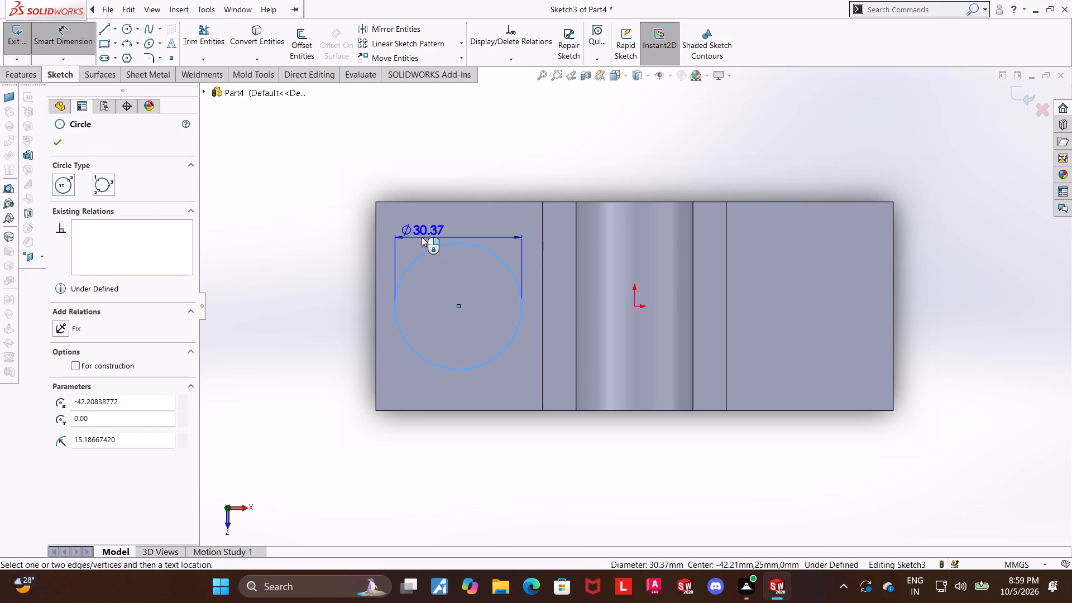
{"action": "left_click", "coordinate": [422, 237]}
{"action": "type", "text": "30"}
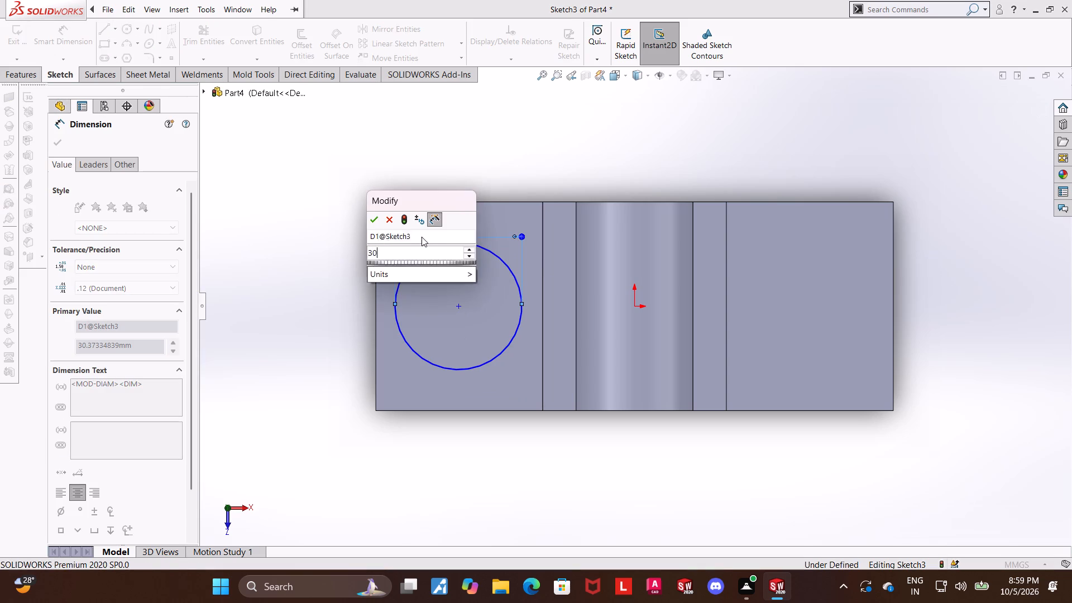
{"action": "key", "text": "Return"}
{"action": "key", "text": "Escape"}
{"action": "key", "text": "Escape"}
Dimension the distance from the base's negative-X end edge to the circle's centre as 30 mm.
{"action": "left_click", "coordinate": [51, 32]}
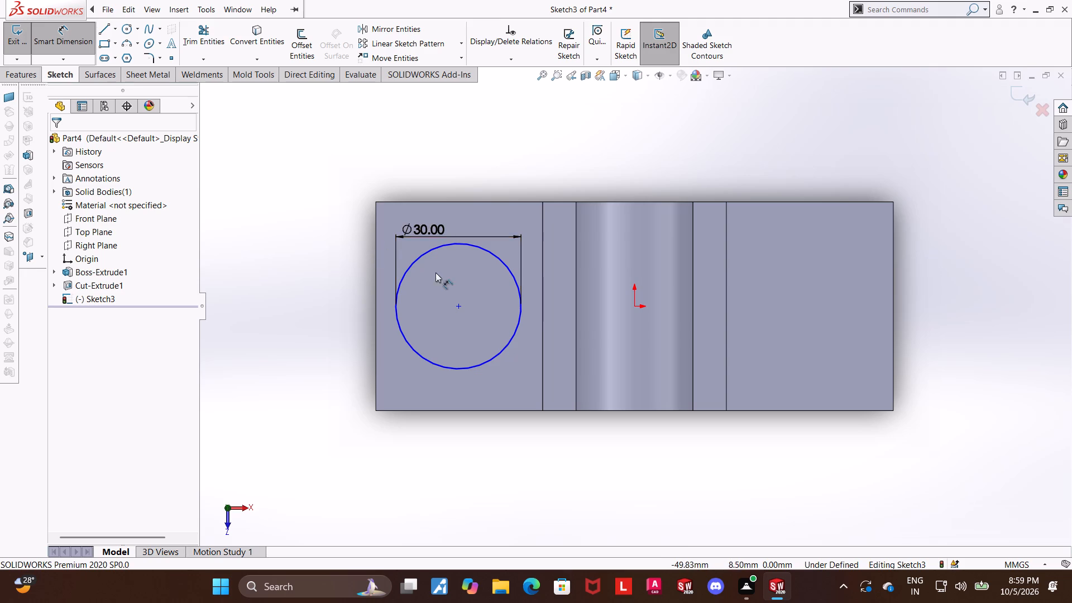
{"action": "left_click", "coordinate": [457, 304]}
{"action": "left_click", "coordinate": [378, 300]}
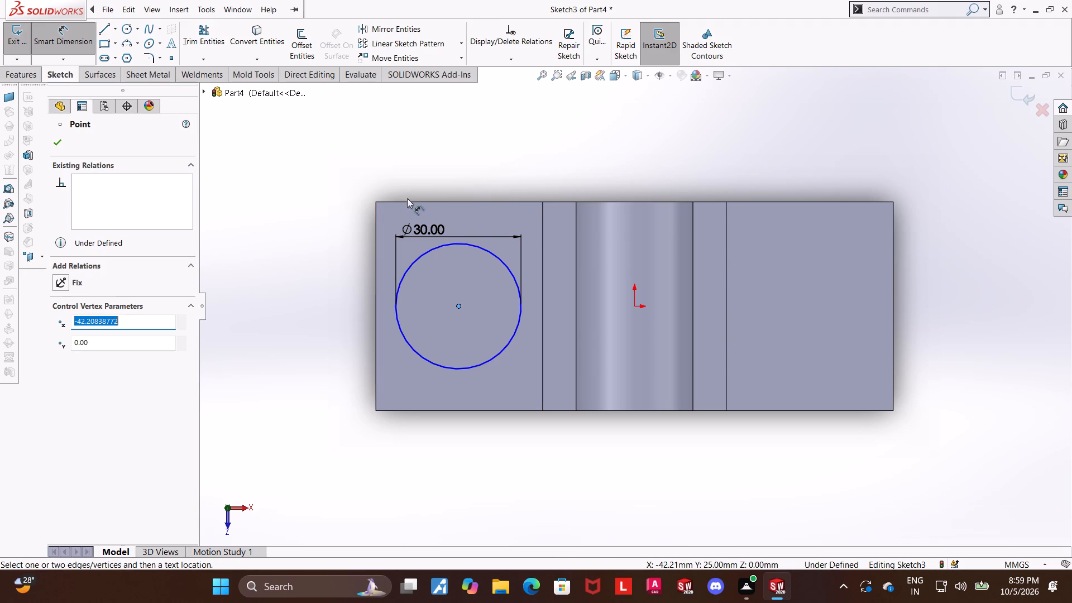
{"action": "left_click", "coordinate": [375, 283]}
{"action": "left_click", "coordinate": [403, 179]}
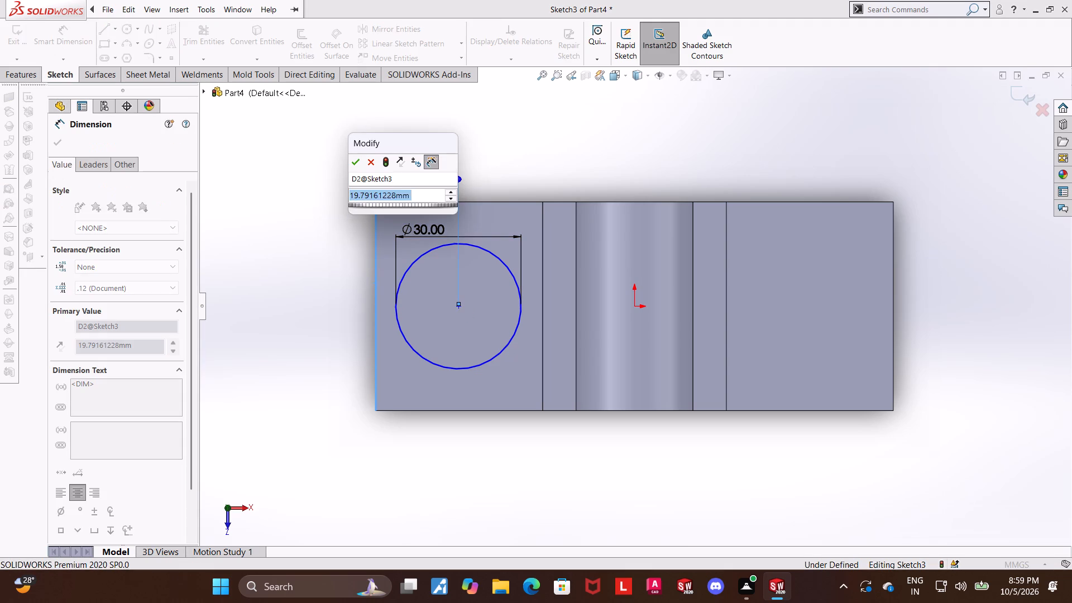
{"action": "type", "text": "30"}
{"action": "key", "text": "Return"}
{"action": "key", "text": "Escape"}
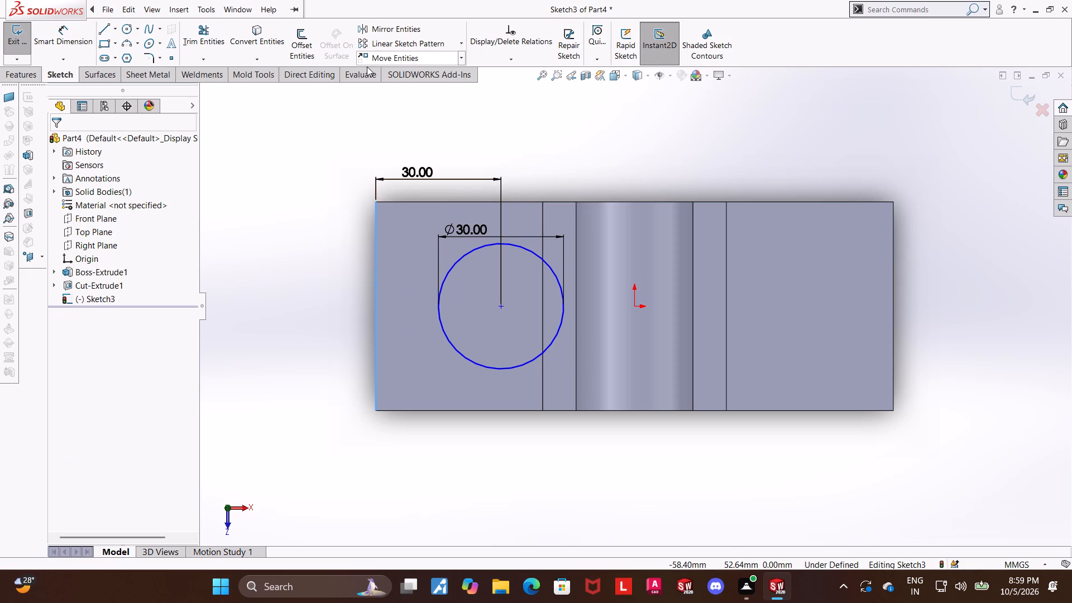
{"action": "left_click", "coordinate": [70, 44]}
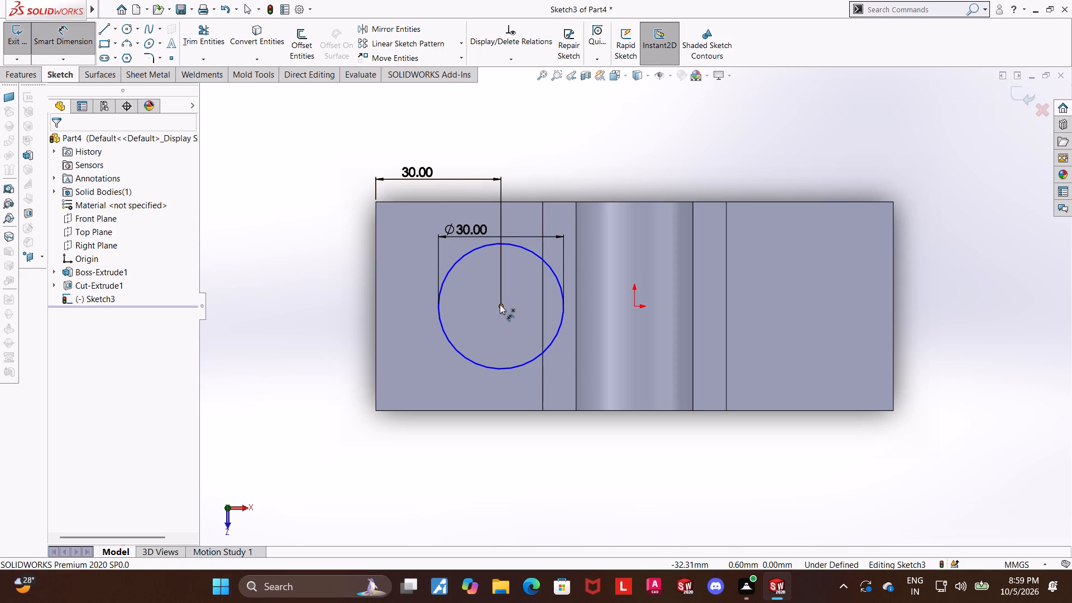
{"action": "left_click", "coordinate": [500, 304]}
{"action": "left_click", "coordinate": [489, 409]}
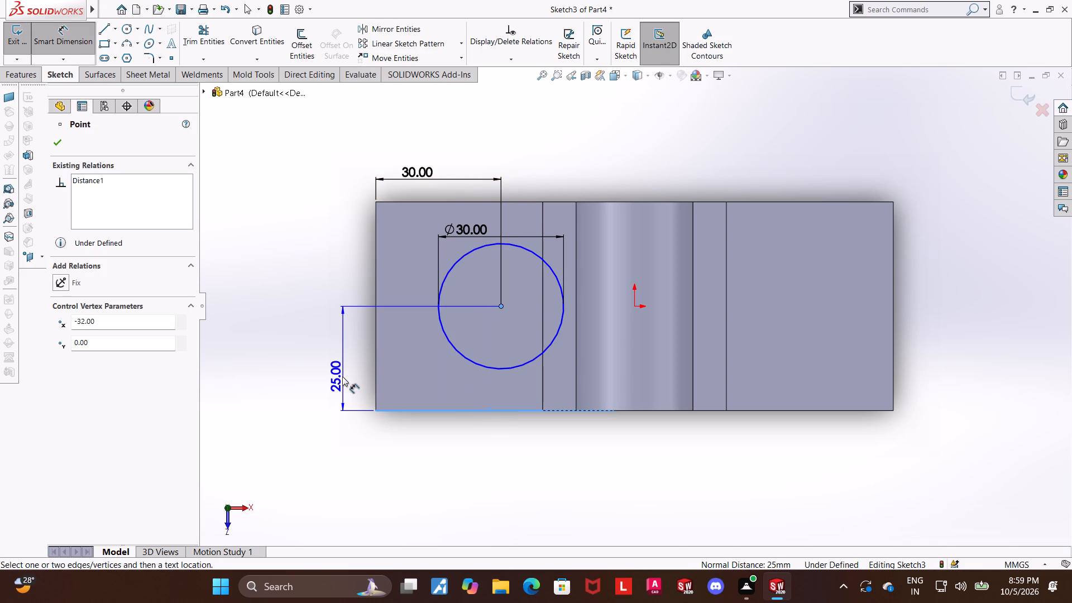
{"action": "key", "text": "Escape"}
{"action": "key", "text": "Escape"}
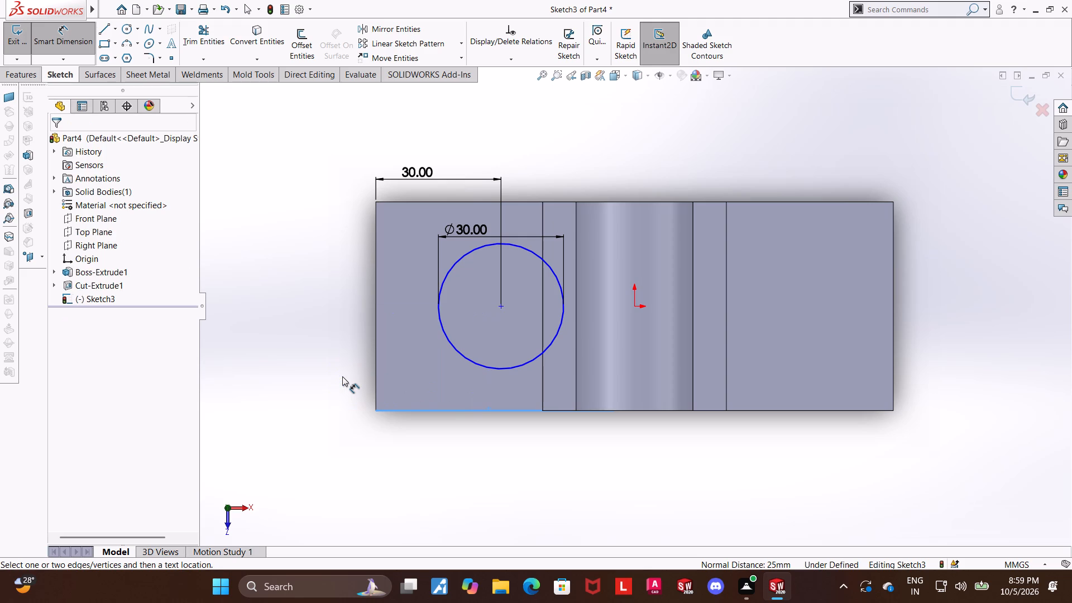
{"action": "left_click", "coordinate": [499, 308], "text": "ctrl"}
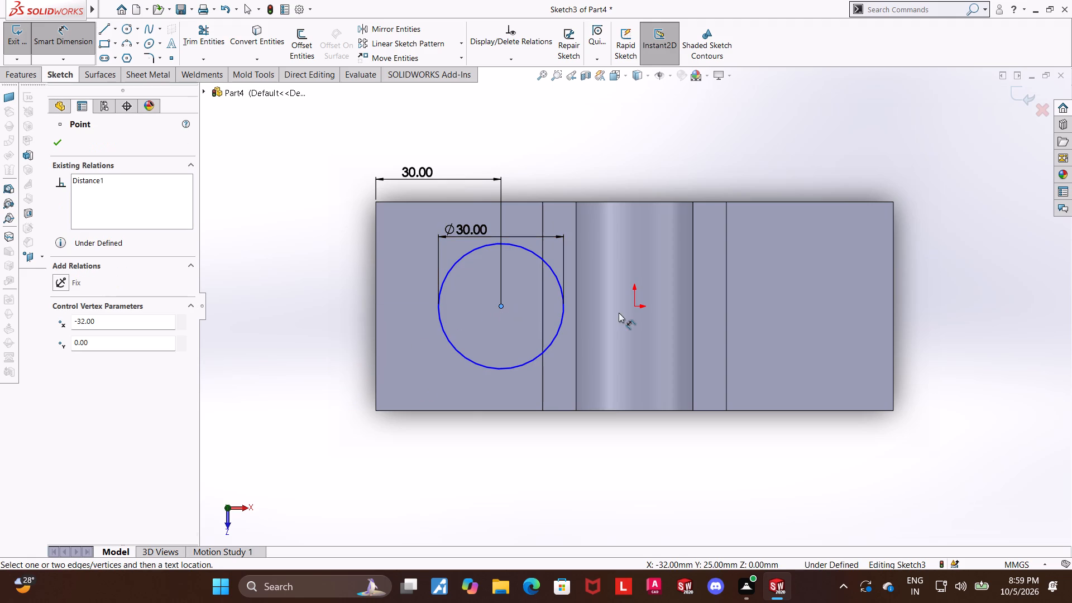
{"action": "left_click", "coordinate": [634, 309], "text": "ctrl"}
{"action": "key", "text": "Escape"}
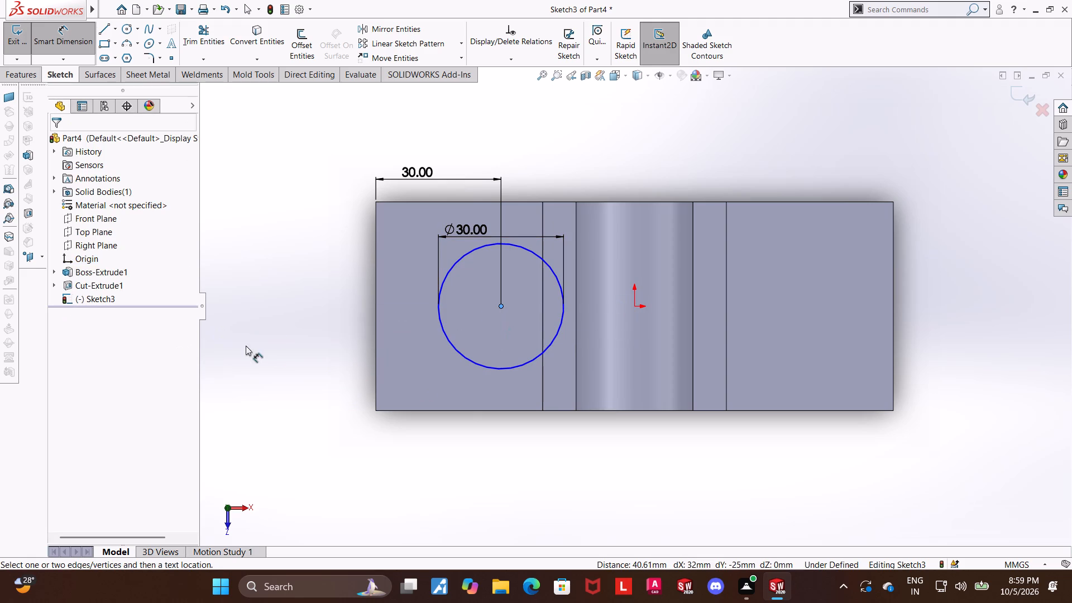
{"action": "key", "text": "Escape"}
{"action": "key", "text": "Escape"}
Add a Horizontal relation between the circle's centre and the origin.
{"action": "left_click", "coordinate": [500, 304]}
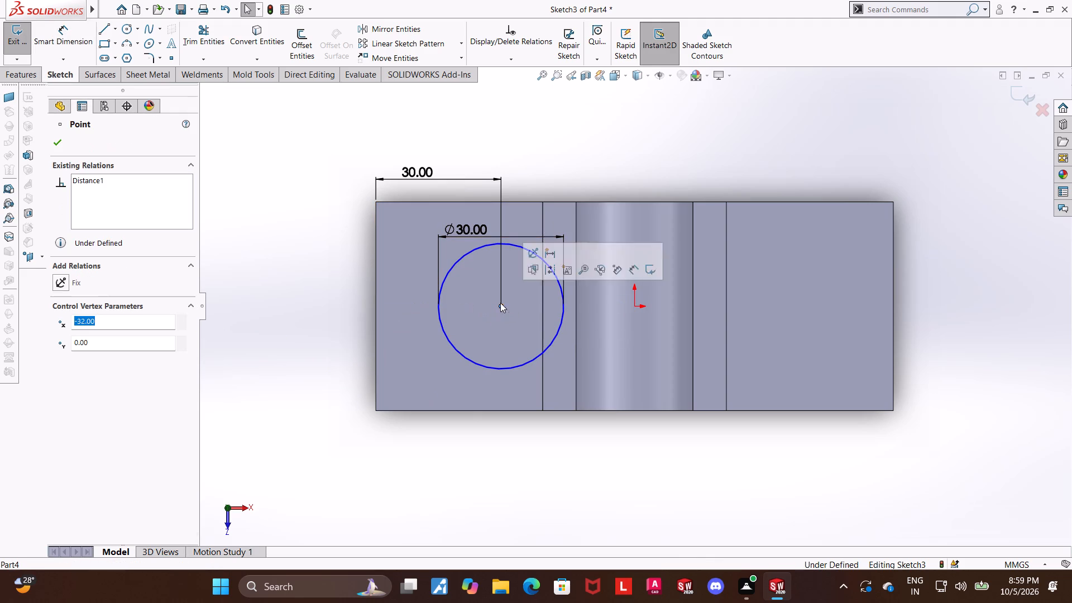
{"action": "left_click", "coordinate": [633, 307], "text": "ctrl"}
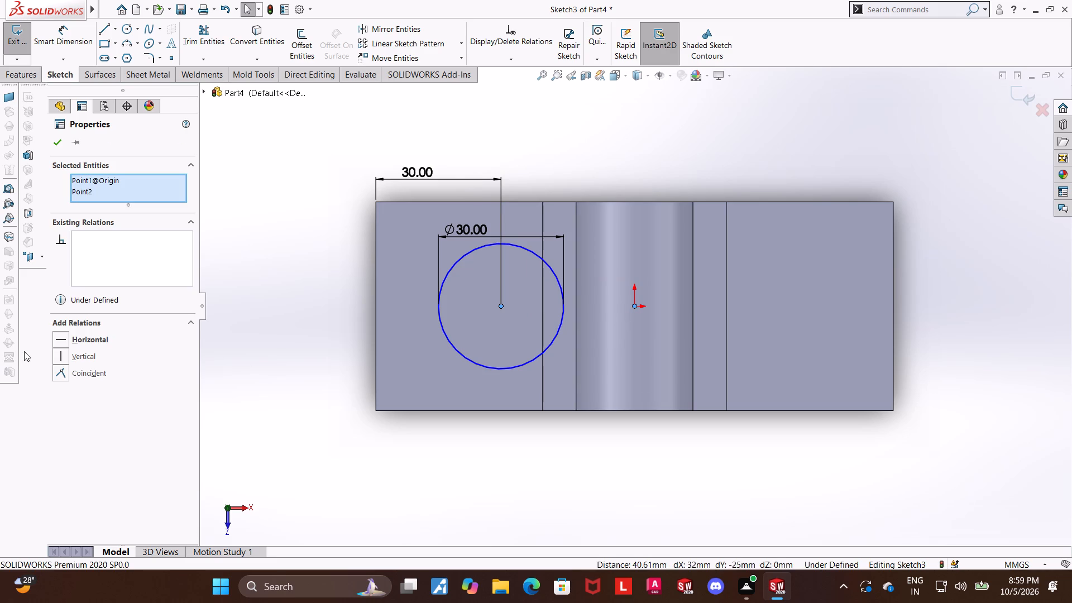
{"action": "left_click", "coordinate": [59, 340]}
{"action": "key", "text": "Escape"}
{"action": "key", "text": "Escape"}
{"action": "key", "text": "Escape"}
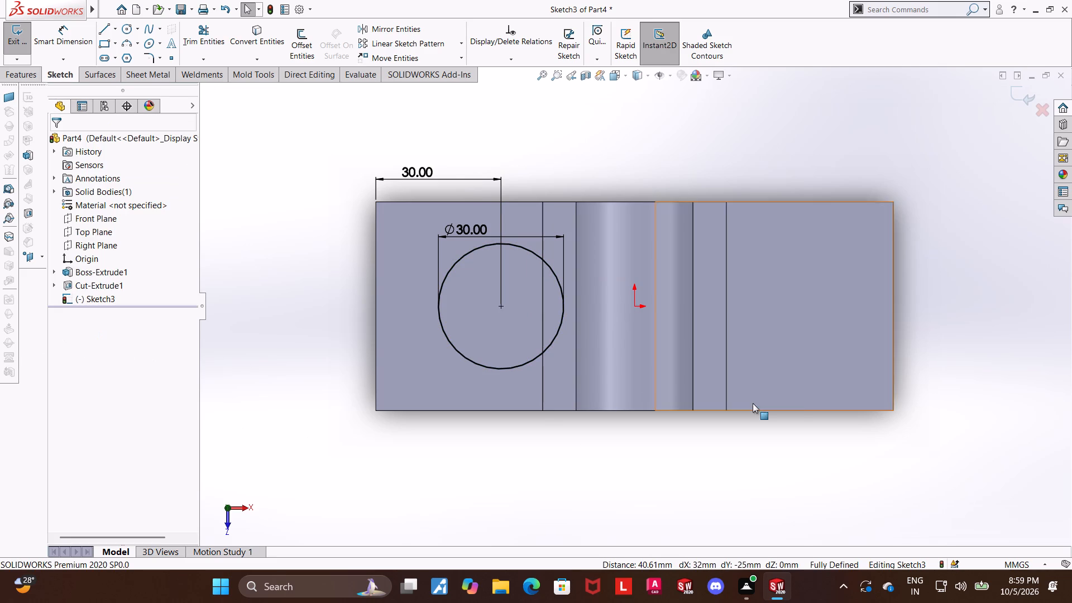
Draw a vertical construction line about 15.7 mm long from the origin, crossing the base's width direction.
{"action": "scroll", "coordinate": [798, 413], "scroll_direction": "up", "scroll_amount": 3}
{"action": "middle_click_drag", "start_coordinate": [762, 415], "coordinate": [771, 268]}
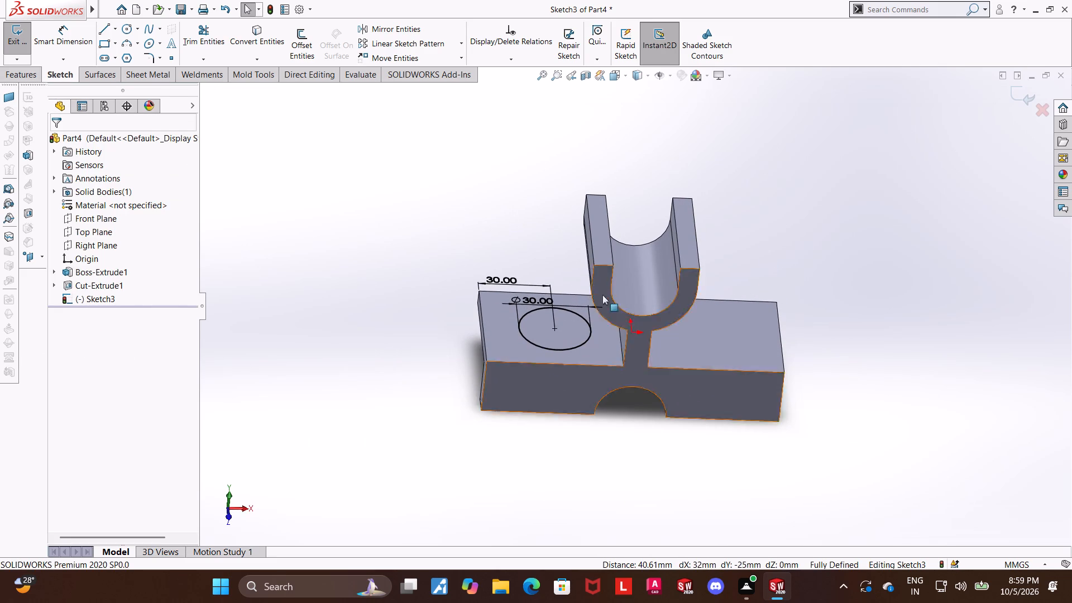
{"action": "middle_click_drag", "start_coordinate": [516, 229], "coordinate": [516, 238]}
{"action": "scroll", "coordinate": [516, 237], "scroll_direction": "up", "scroll_amount": 1}
{"action": "left_click", "coordinate": [94, 298]}
{"action": "left_click", "coordinate": [116, 281]}
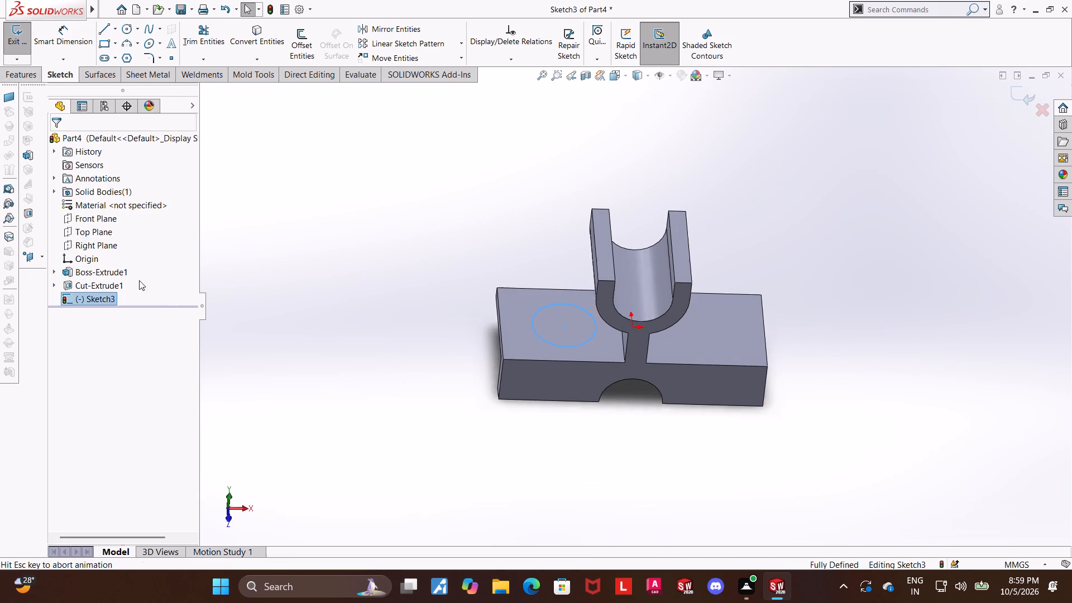
{"action": "left_click", "coordinate": [117, 30]}
{"action": "left_click", "coordinate": [122, 55]}
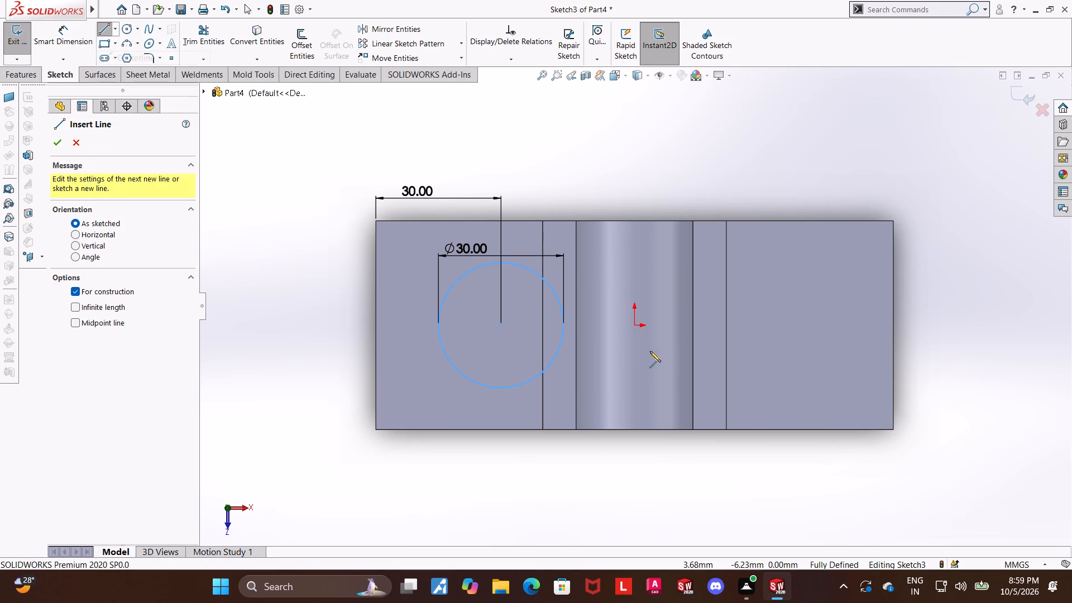
{"action": "left_click", "coordinate": [635, 328]}
{"action": "left_click", "coordinate": [636, 260]}
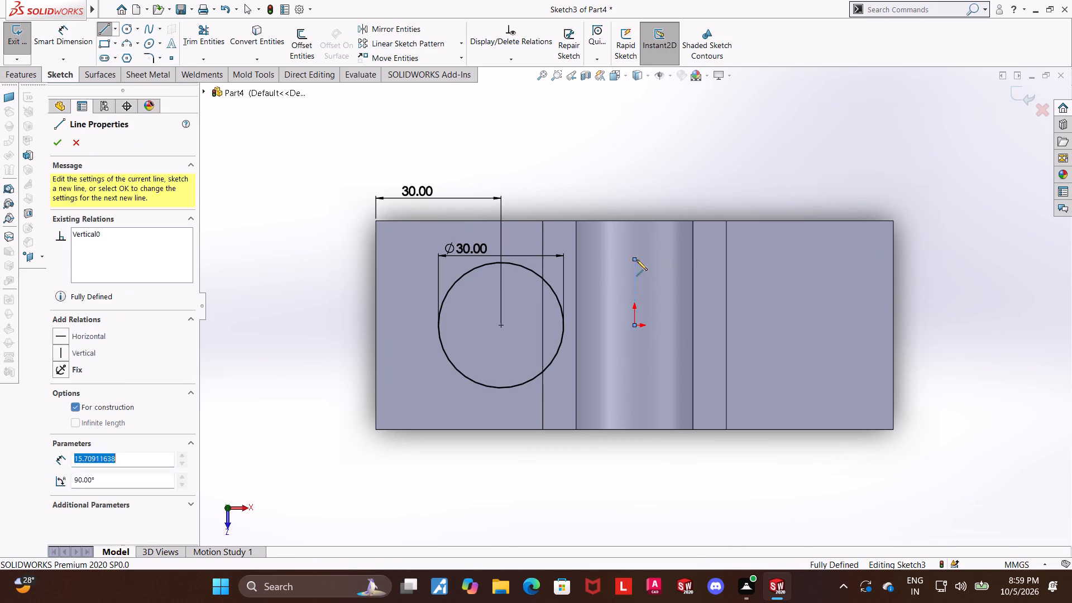
{"action": "key", "text": "Escape"}
{"action": "key", "text": "Escape"}
Mirror the 30 mm circle about the vertical construction line, keeping the original, and exit the sketch.
{"action": "left_click", "coordinate": [408, 30]}
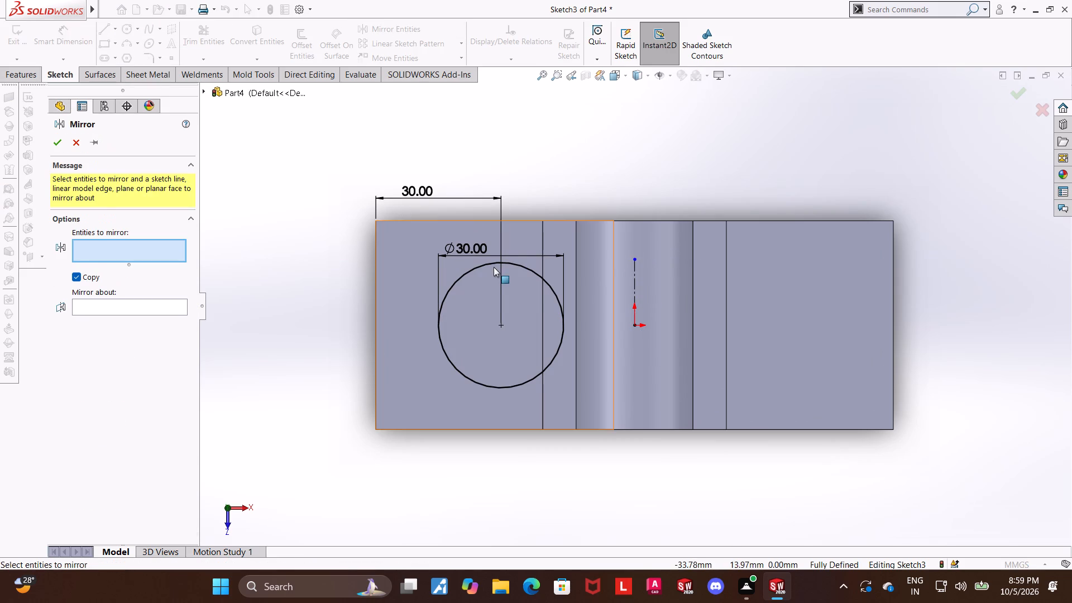
{"action": "left_click", "coordinate": [495, 264]}
{"action": "left_click", "coordinate": [84, 313]}
{"action": "left_click", "coordinate": [85, 307]}
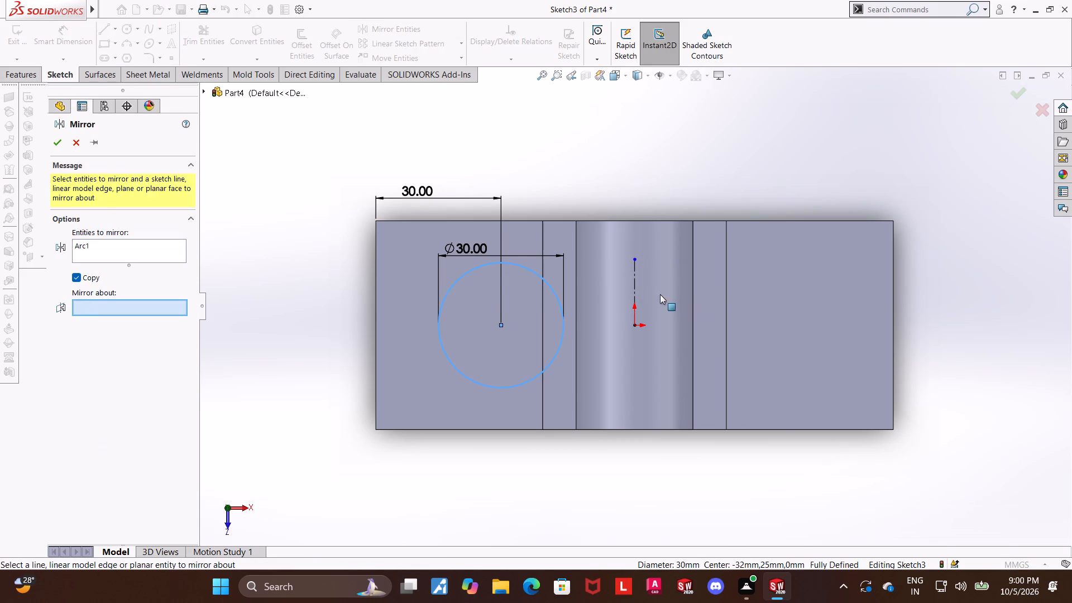
{"action": "left_click", "coordinate": [634, 275]}
{"action": "left_click", "coordinate": [63, 136]}
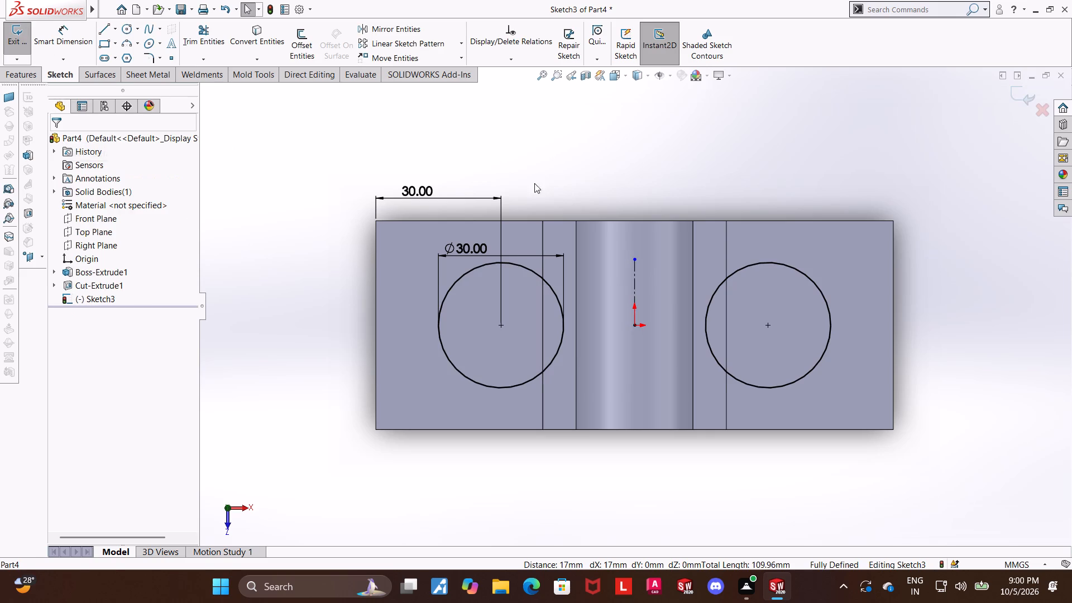
{"action": "left_click", "coordinate": [967, 239]}
{"action": "left_click", "coordinate": [1028, 91]}
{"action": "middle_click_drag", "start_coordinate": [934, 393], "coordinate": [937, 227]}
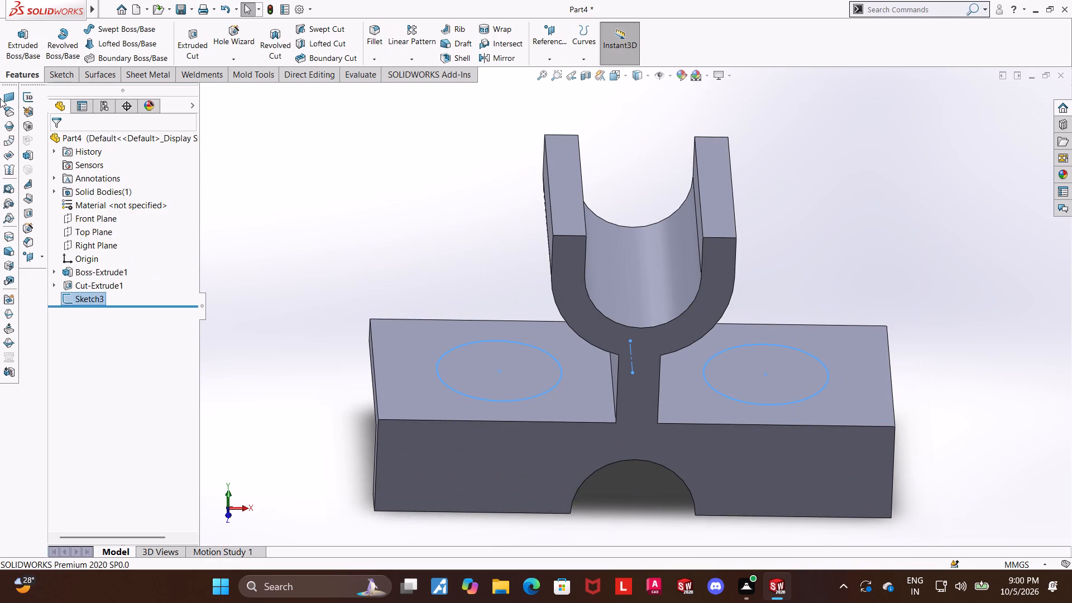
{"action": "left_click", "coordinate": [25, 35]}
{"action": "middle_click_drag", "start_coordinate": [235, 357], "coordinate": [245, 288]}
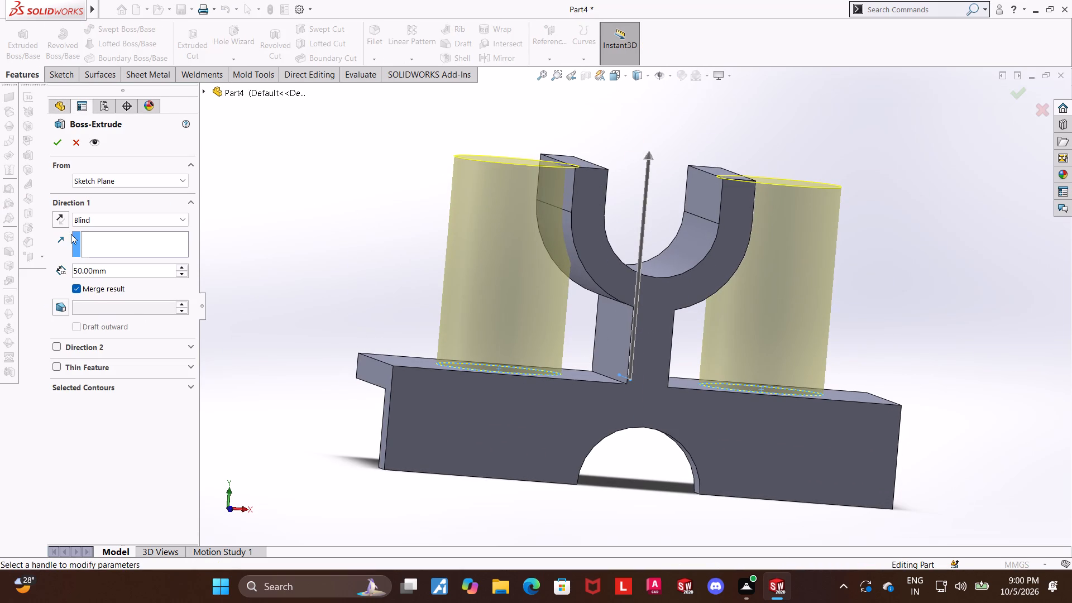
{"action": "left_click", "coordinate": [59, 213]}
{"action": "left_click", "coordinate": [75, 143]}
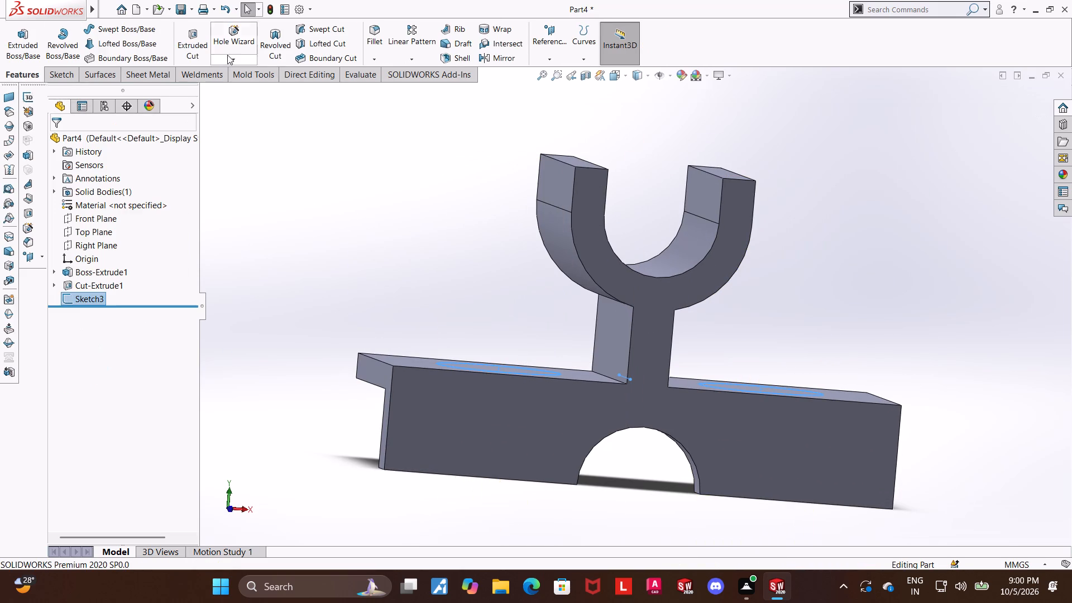
Cut-extrude both 30 mm circles down through the base with Through All in Direction 1.
{"action": "left_click", "coordinate": [180, 48]}
{"action": "left_click", "coordinate": [79, 224]}
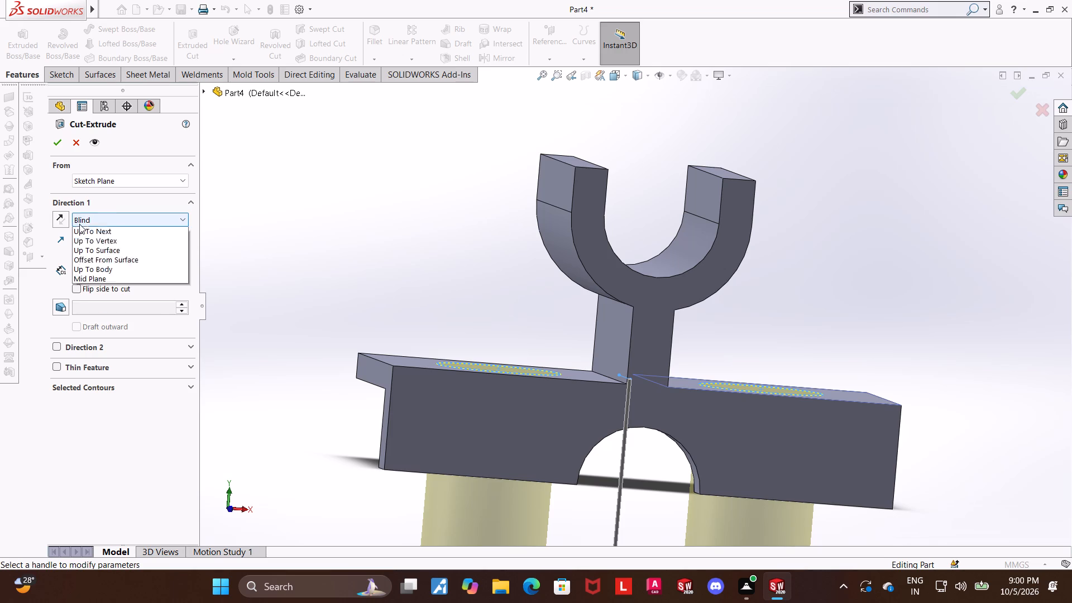
{"action": "left_click", "coordinate": [83, 245]}
{"action": "left_click", "coordinate": [56, 149]}
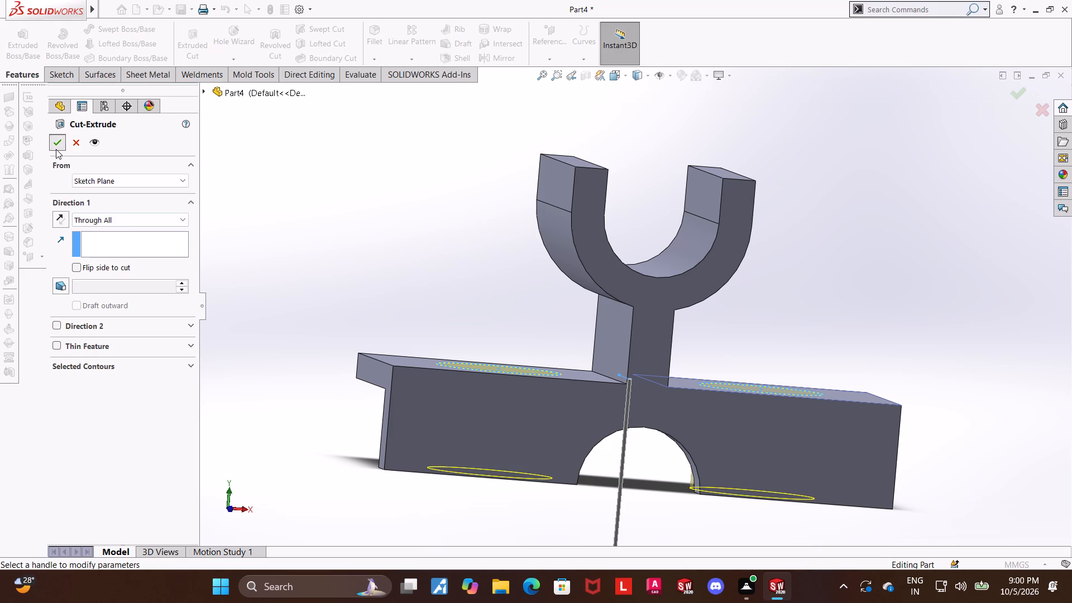
{"action": "left_click", "coordinate": [267, 439]}
Examine the two holes from the bracket's underside and the overall shape in isometric view.
{"action": "middle_click_drag", "start_coordinate": [272, 439], "coordinate": [337, 407]}
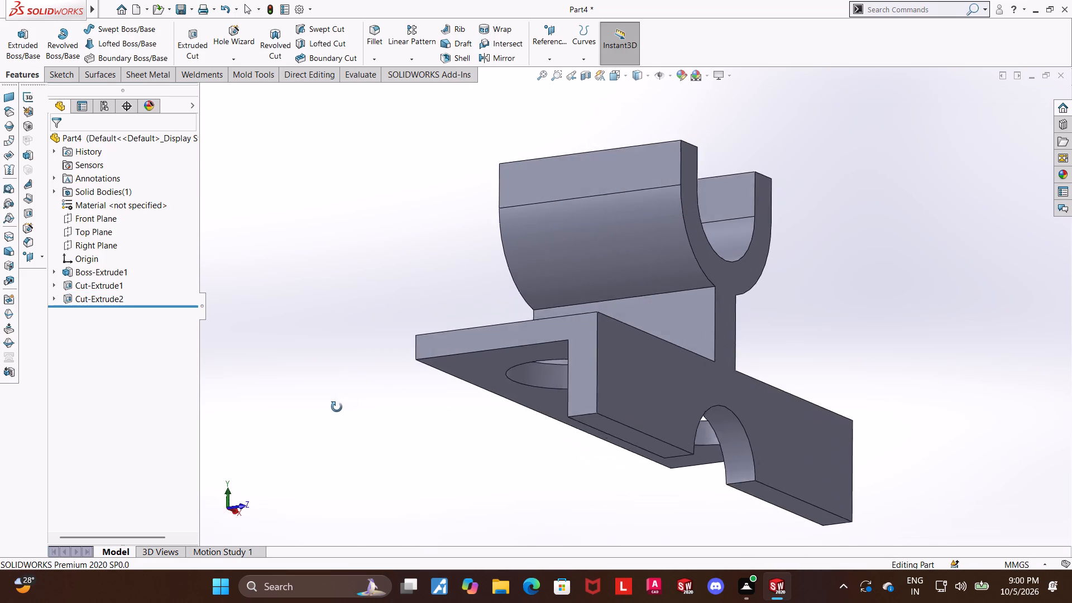
{"action": "middle_click_drag", "start_coordinate": [337, 407], "coordinate": [320, 441]}
{"action": "key", "text": "ctrl+7"}
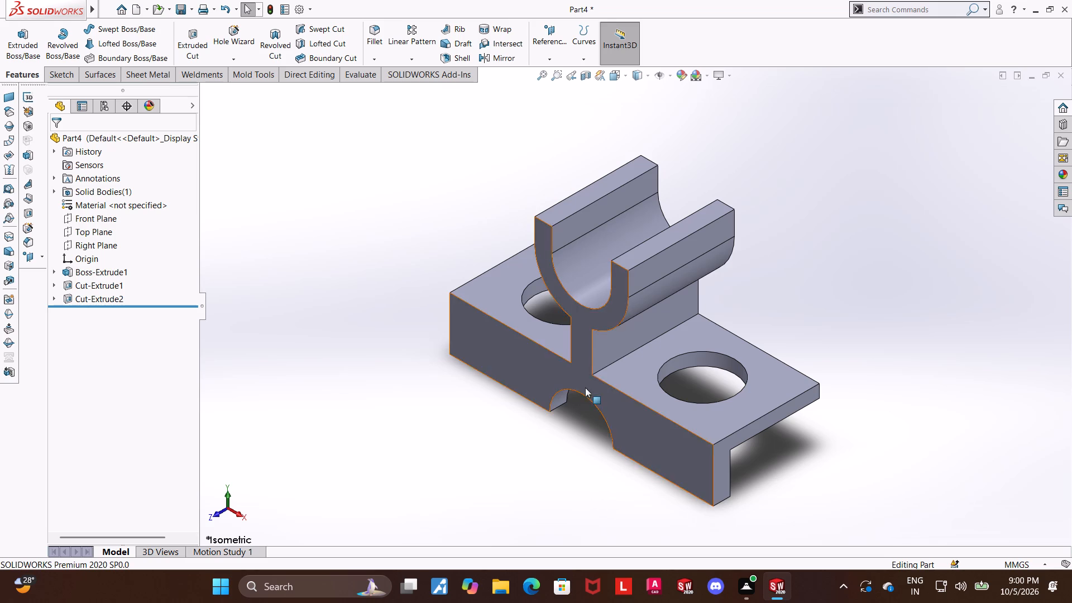
{"action": "scroll", "coordinate": [602, 354], "scroll_direction": "down", "scroll_amount": 1}
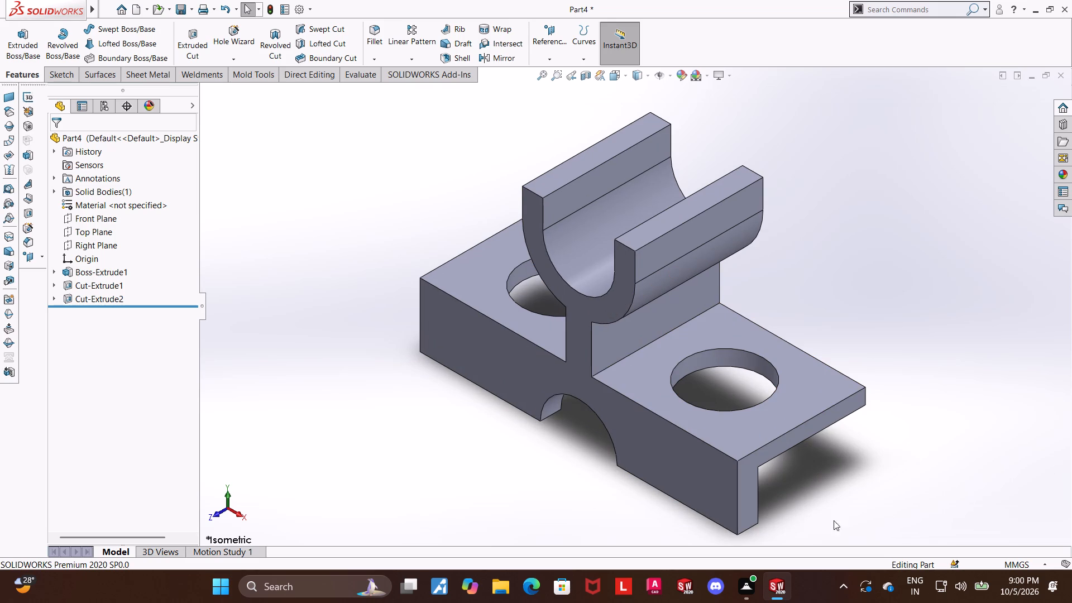
{"action": "scroll", "coordinate": [724, 506], "scroll_direction": "up", "scroll_amount": 1}
{"action": "scroll", "coordinate": [676, 426], "scroll_direction": "down", "scroll_amount": 1}
{"action": "scroll", "coordinate": [641, 392], "scroll_direction": "up", "scroll_amount": 1}
{"action": "scroll", "coordinate": [639, 309], "scroll_direction": "down", "scroll_amount": 1}
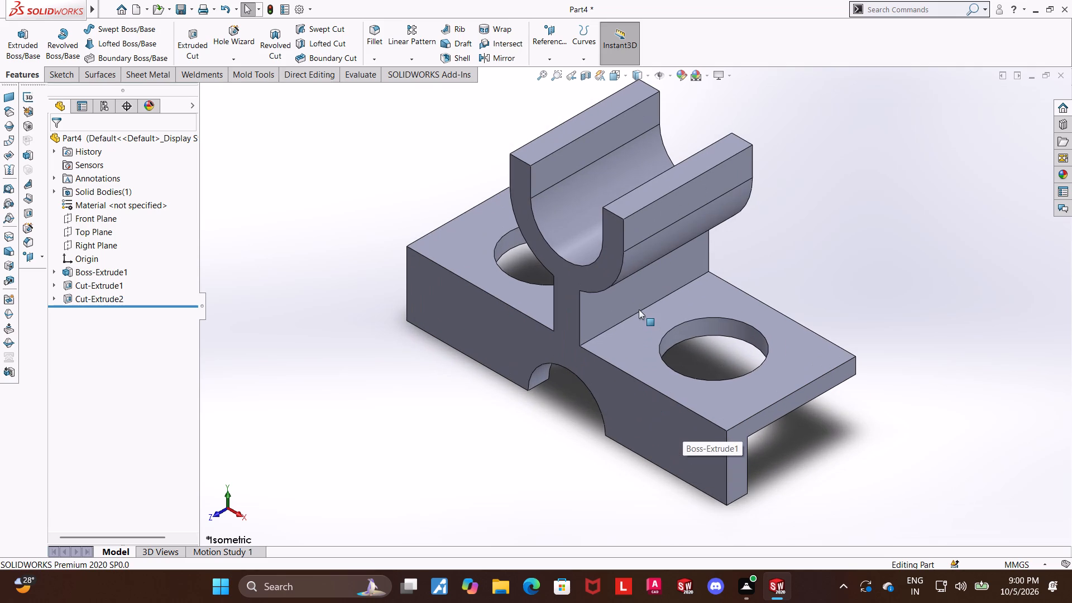
{"action": "scroll", "coordinate": [629, 304], "scroll_direction": "up", "scroll_amount": 1}
{"action": "scroll", "coordinate": [606, 222], "scroll_direction": "down", "scroll_amount": 1}
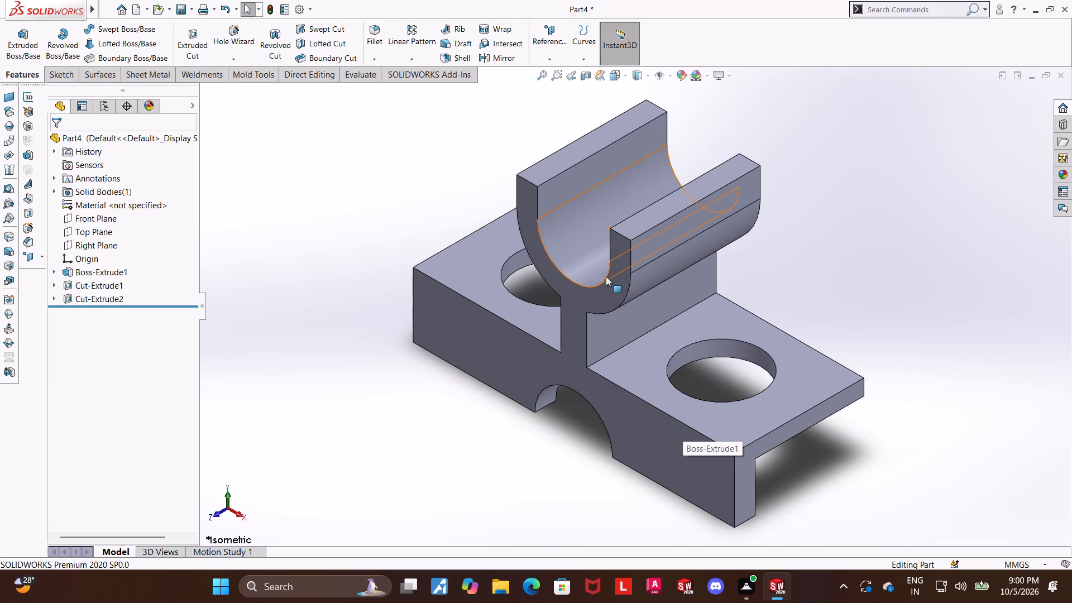
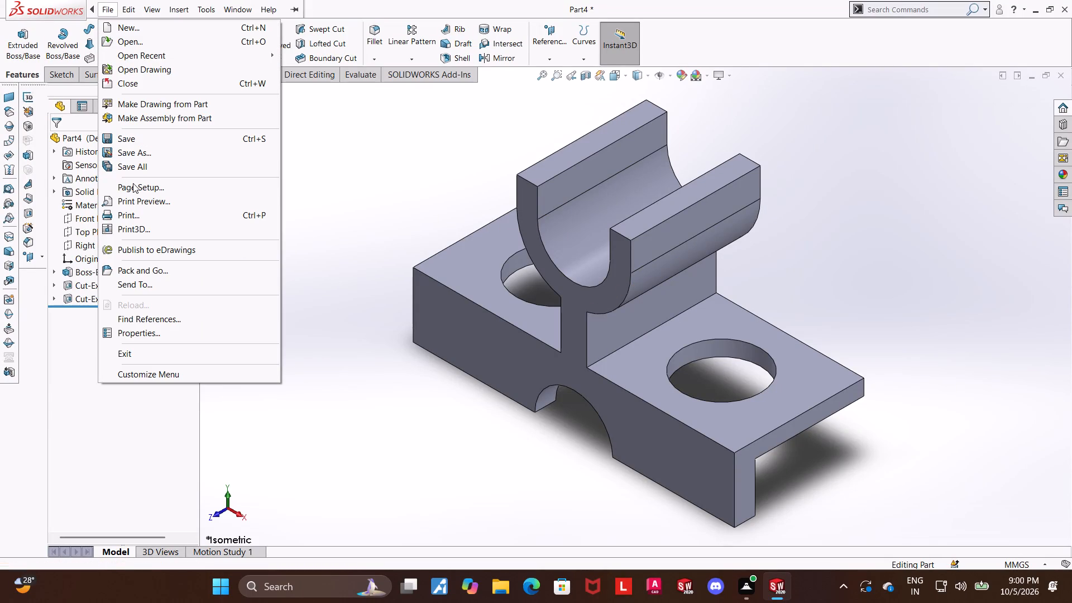
Save the part in the Downloads folder as a SOLIDWORKS Part named "cradle support bracket".
{"action": "left_click", "coordinate": [132, 150]}
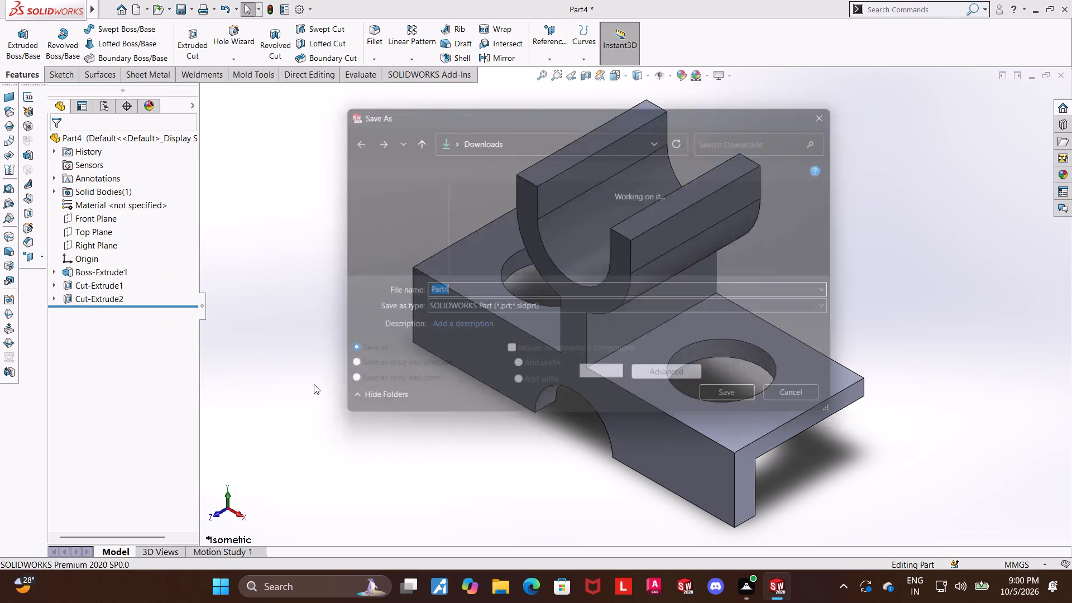
{"action": "type", "text": "cradle s"}
{"action": "key", "text": "u"}
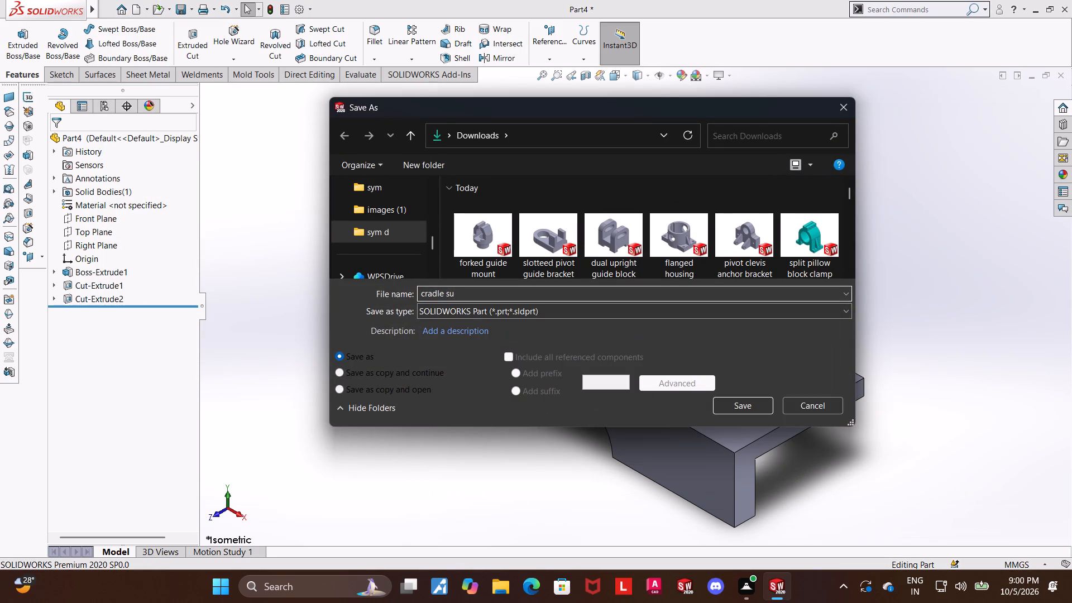
{"action": "key", "text": "BackSpace"}
{"action": "key", "text": "BackSpace"}
{"action": "key", "text": "BackSpace"}
{"action": "key", "text": "BackSpace"}
{"action": "key", "text": "BackSpace"}
{"action": "key", "text": "BackSpace"}
{"action": "key", "text": "BackSpace"}
{"action": "key", "text": "BackSpace"}
{"action": "key", "text": "BackSpace"}
{"action": "key", "text": "BackSpace"}
{"action": "key", "text": "BackSpace"}
{"action": "key", "text": "BackSpace"}
{"action": "key", "text": "BackSpace"}
{"action": "type", "text": "cradle su"}
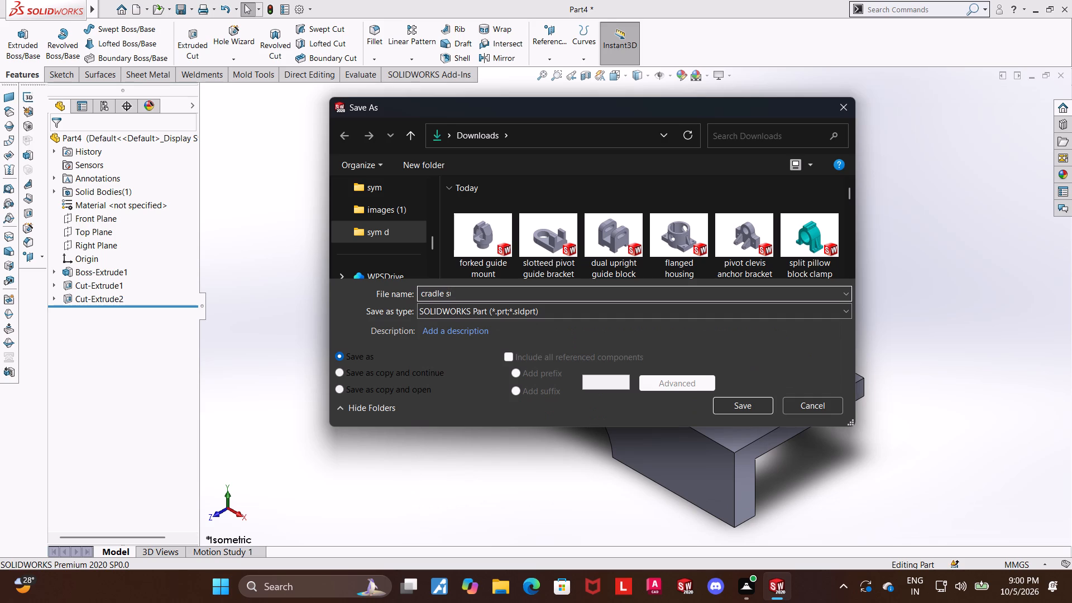
{"action": "type", "text": "pport bracket"}
{"action": "key", "text": "space"}
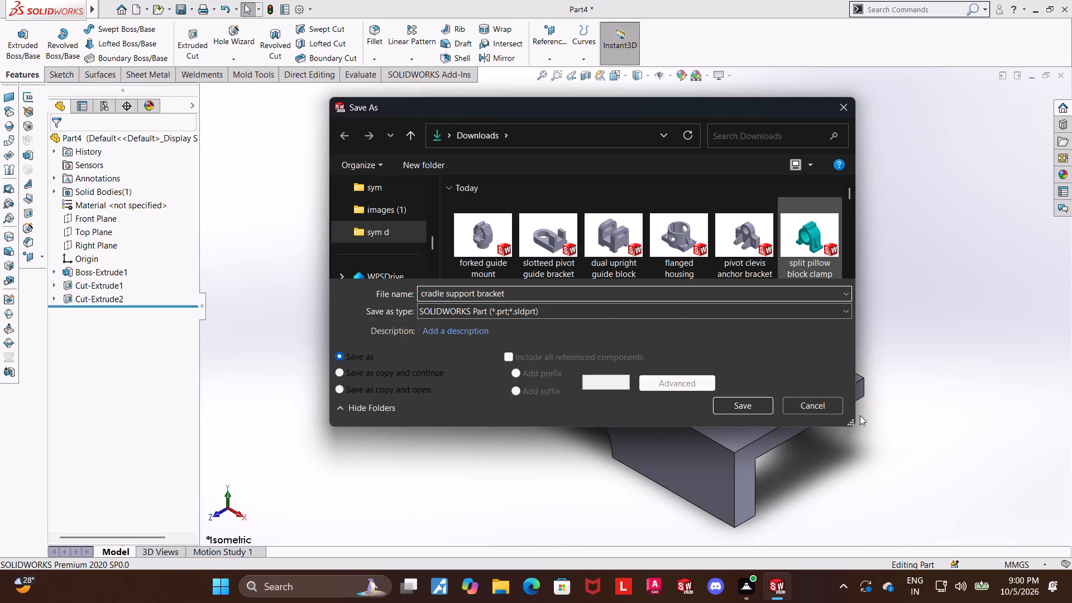
{"action": "left_click", "coordinate": [748, 407]}
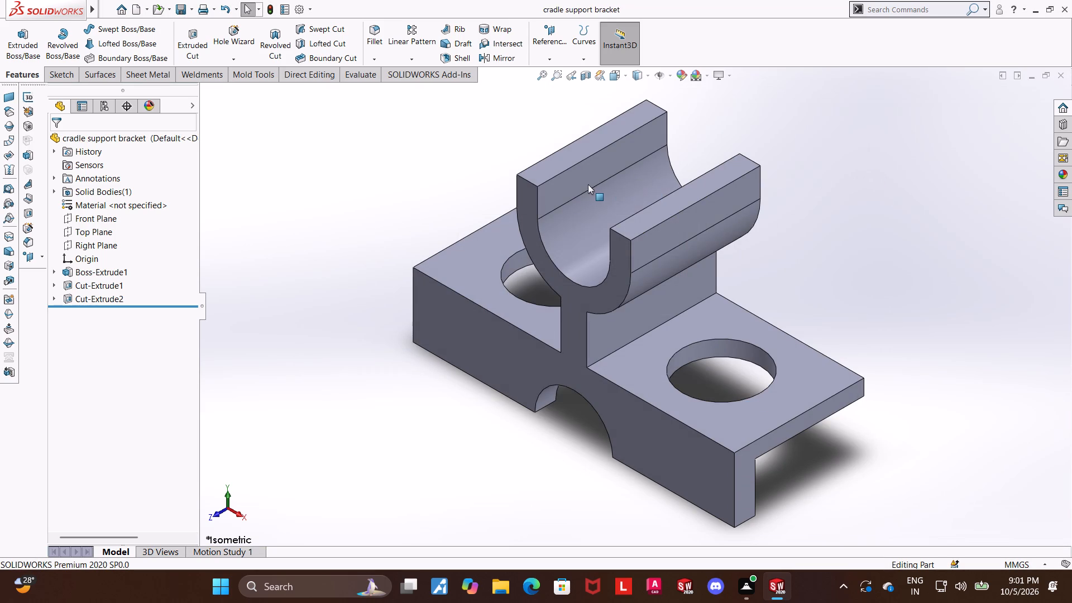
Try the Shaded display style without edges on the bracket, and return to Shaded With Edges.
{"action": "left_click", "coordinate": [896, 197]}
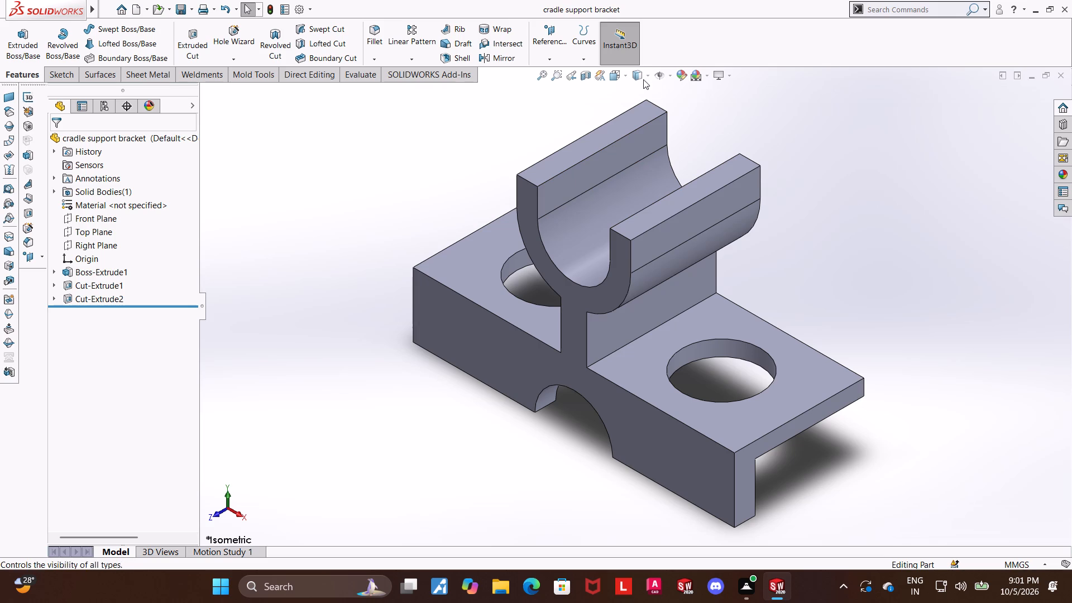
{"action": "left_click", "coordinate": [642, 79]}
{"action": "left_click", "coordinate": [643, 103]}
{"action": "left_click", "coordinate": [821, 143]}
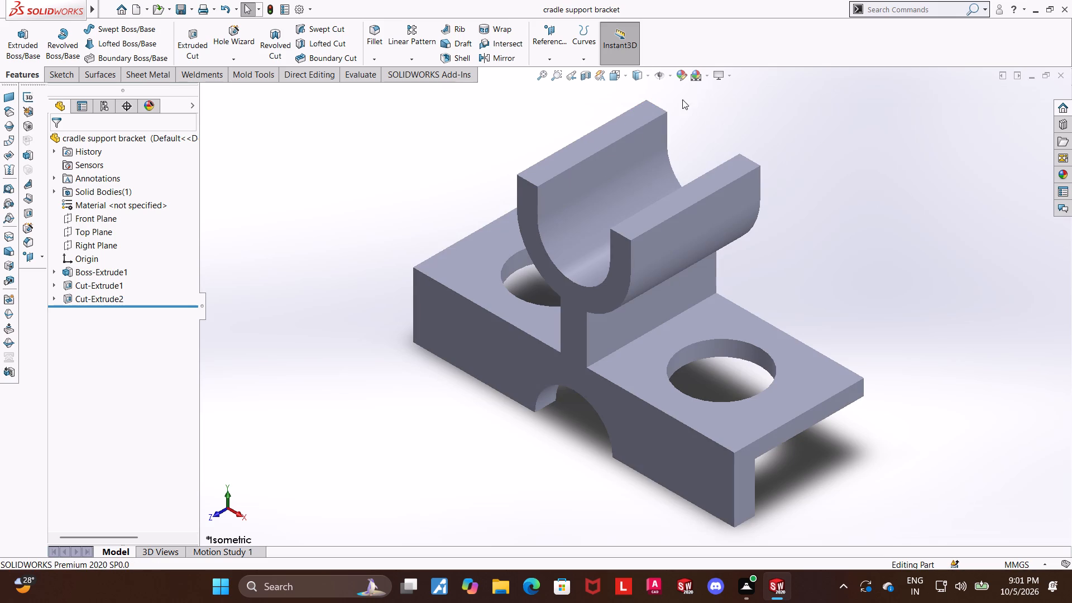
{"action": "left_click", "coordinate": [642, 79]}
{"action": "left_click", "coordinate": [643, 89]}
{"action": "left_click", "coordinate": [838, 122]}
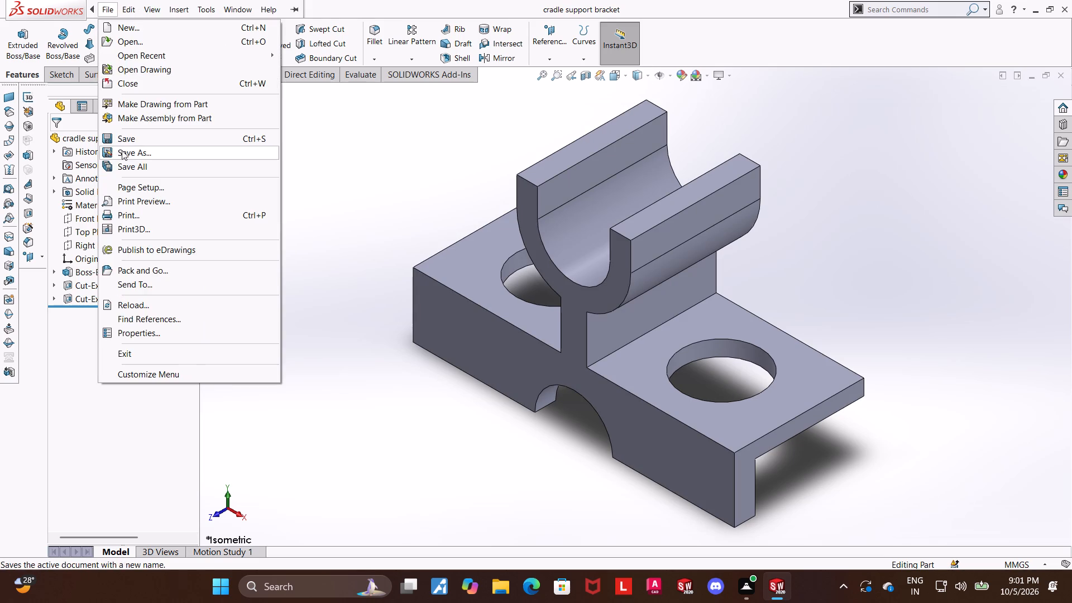
Save a PDF copy of the bracket in Downloads under the name "cradle support bracket".
{"action": "left_click", "coordinate": [124, 155]}
{"action": "left_click", "coordinate": [424, 305]}
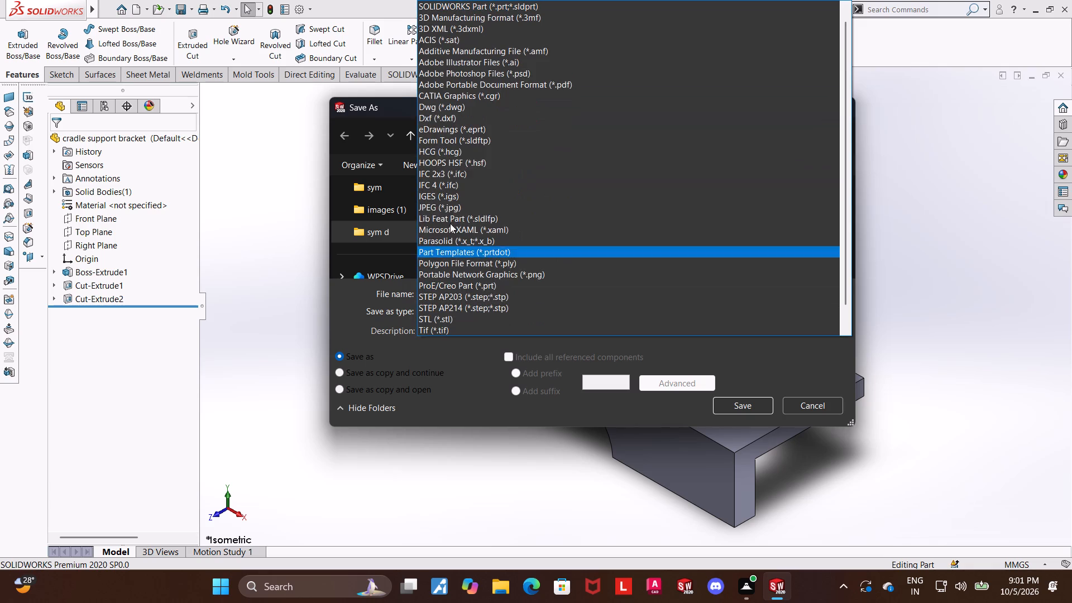
{"action": "left_click", "coordinate": [495, 80]}
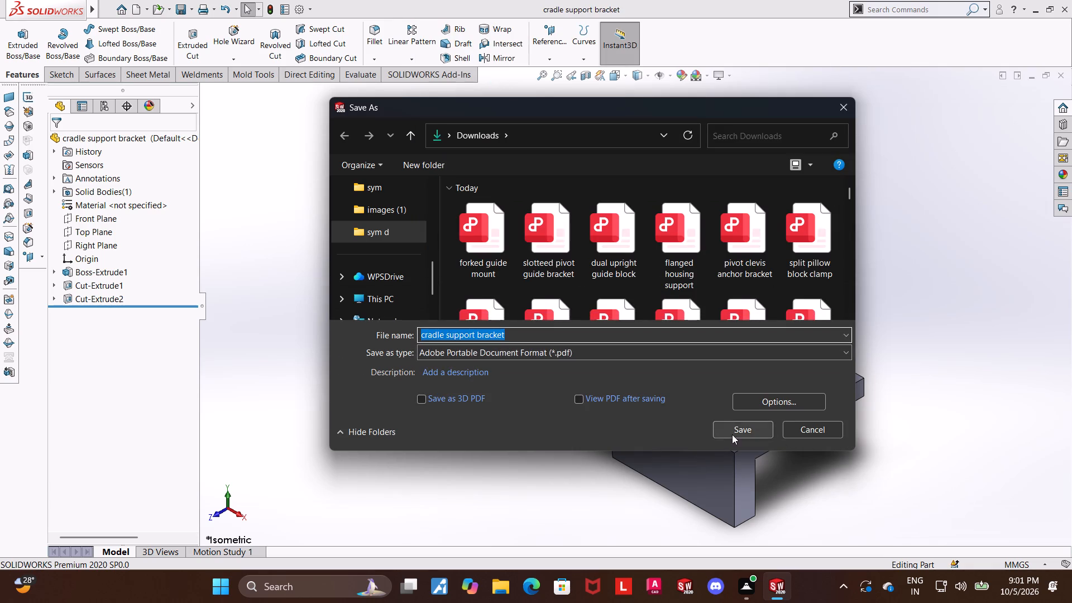
{"action": "left_click", "coordinate": [732, 434]}
{"action": "left_click", "coordinate": [896, 302]}
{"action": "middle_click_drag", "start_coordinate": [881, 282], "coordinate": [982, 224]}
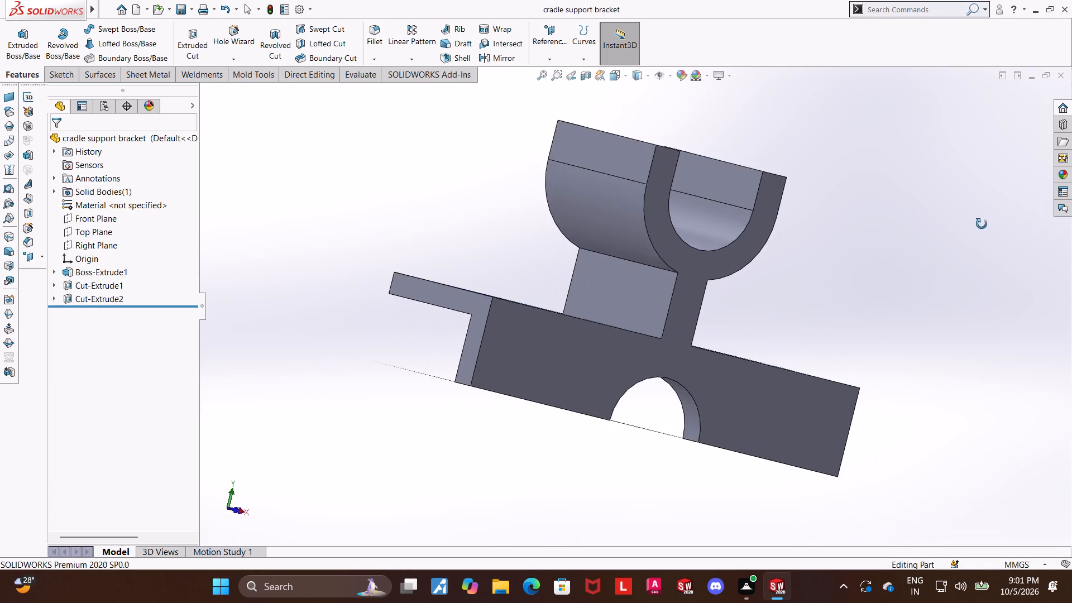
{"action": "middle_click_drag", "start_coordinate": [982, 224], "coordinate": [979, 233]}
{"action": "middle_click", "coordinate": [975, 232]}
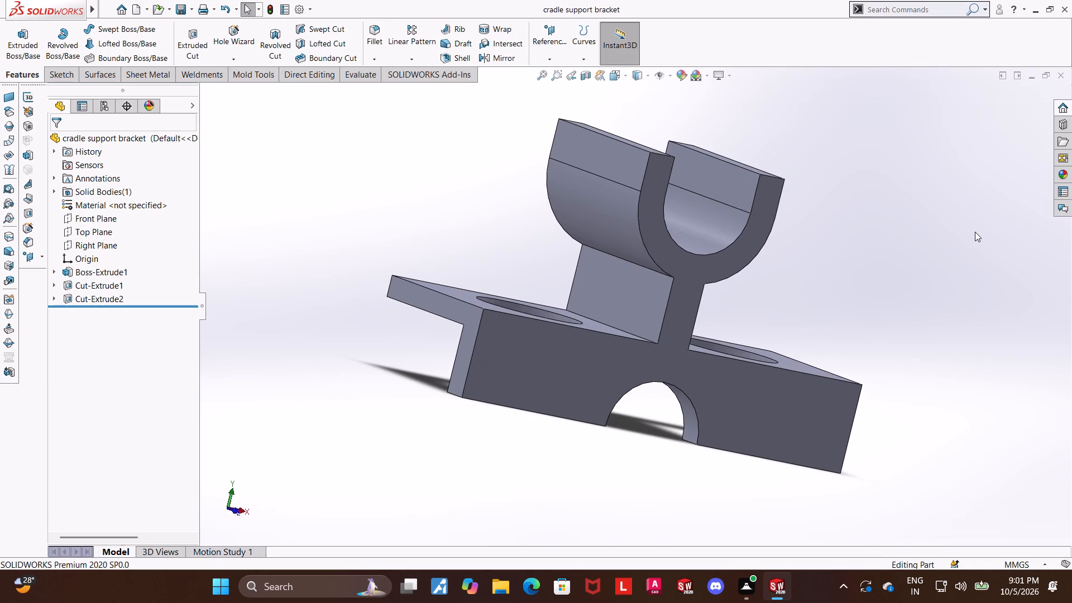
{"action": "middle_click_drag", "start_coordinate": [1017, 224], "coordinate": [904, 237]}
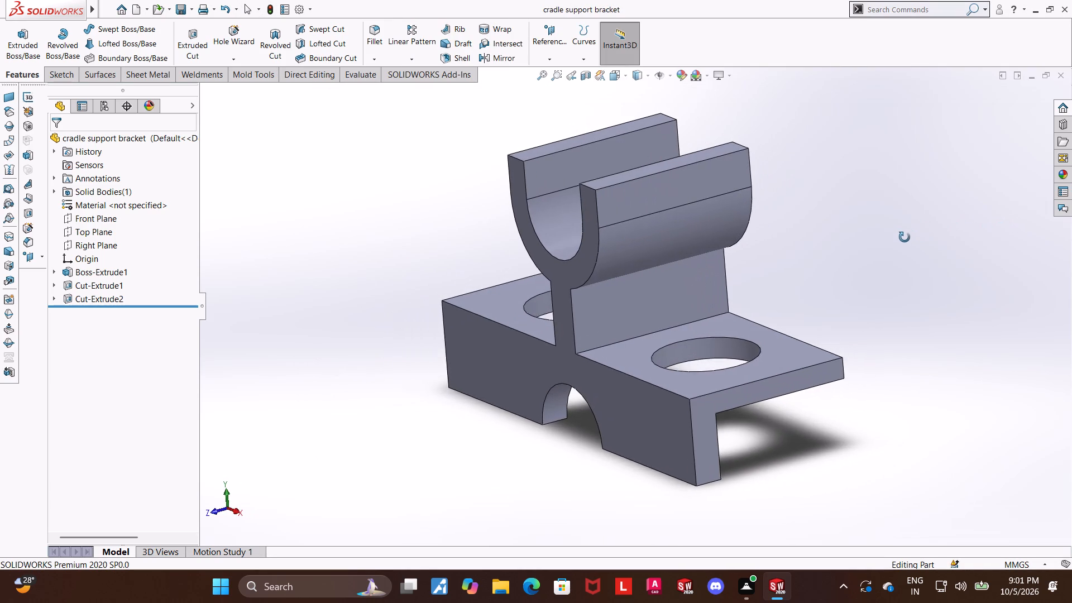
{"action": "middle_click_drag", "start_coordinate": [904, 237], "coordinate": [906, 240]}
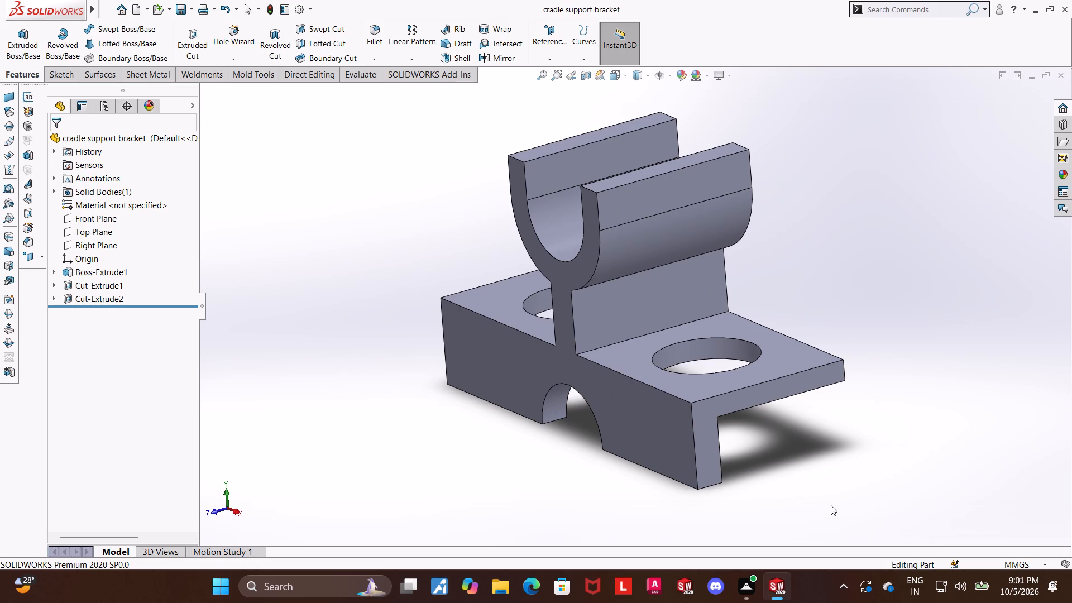